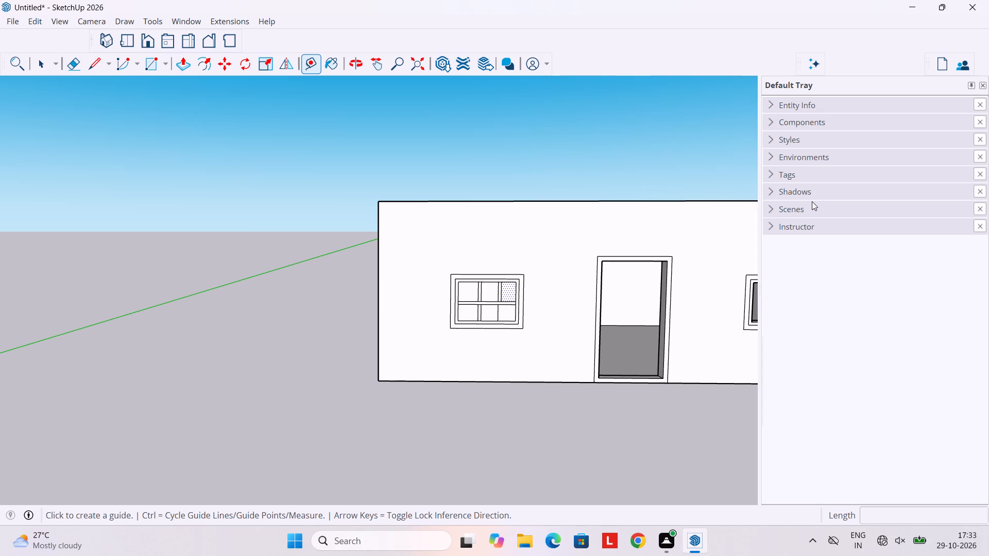
Expand the entity details, then detach the Default Tray from the window and close it.
left_click(770, 100)
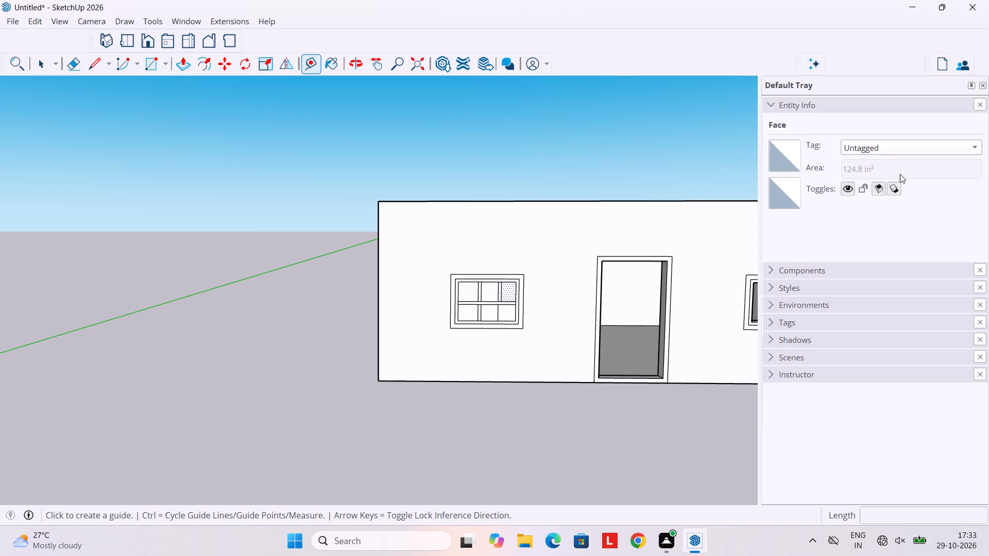
double_click(835, 88)
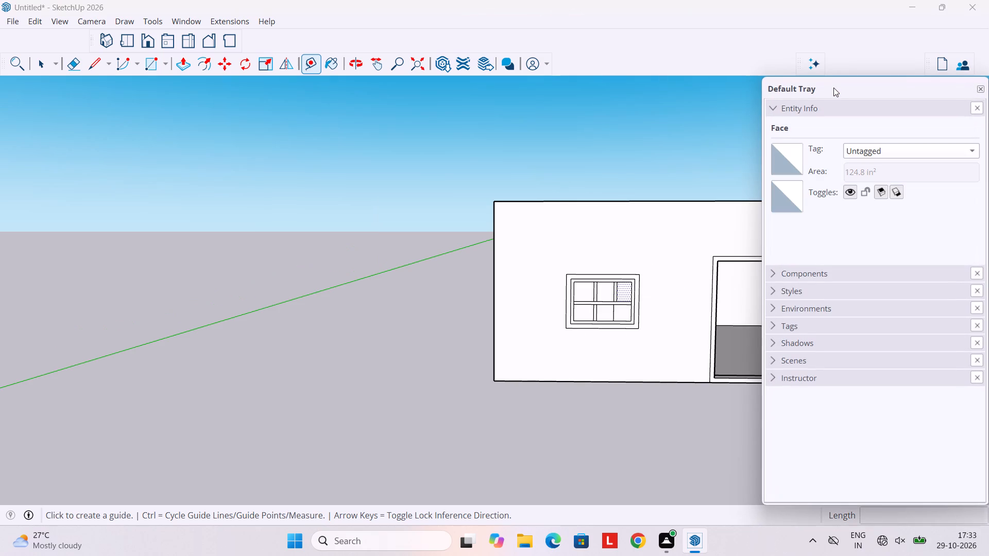
left_click(977, 88)
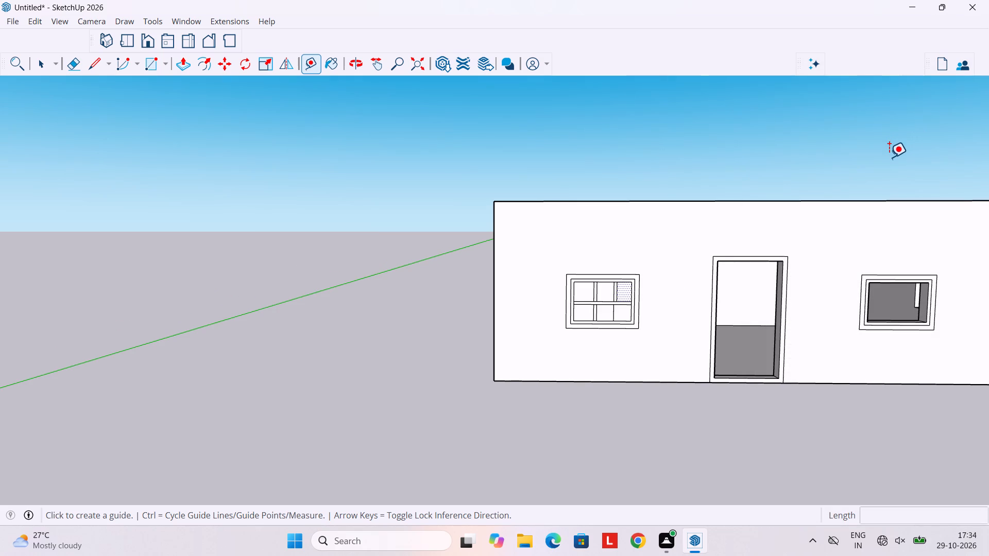
Draw a rectangle of 6' 6" by about 3' 6 1/4" across the door opening, between opposite inner corners of the frame.
scroll(874, 165, "down", 4)
left_click(944, 80)
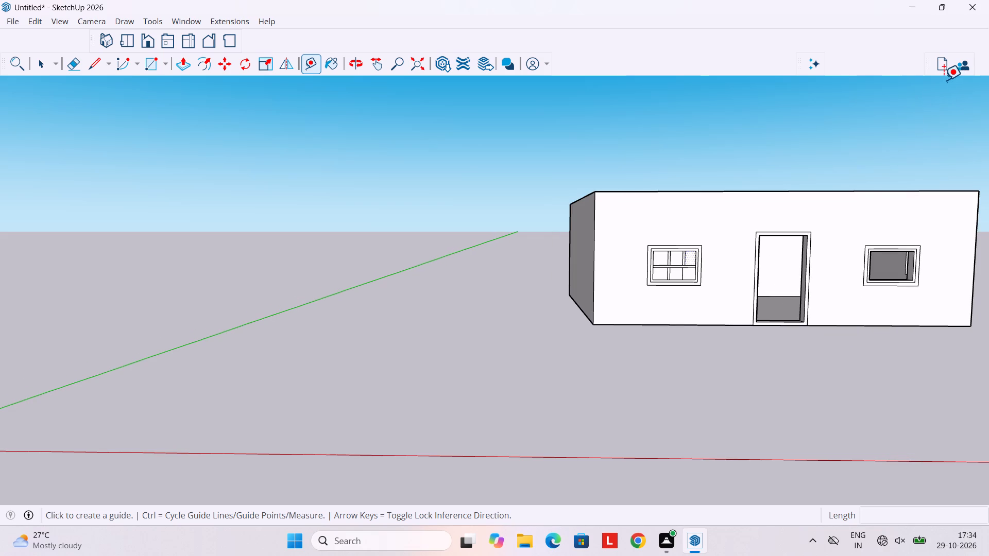
key("space")
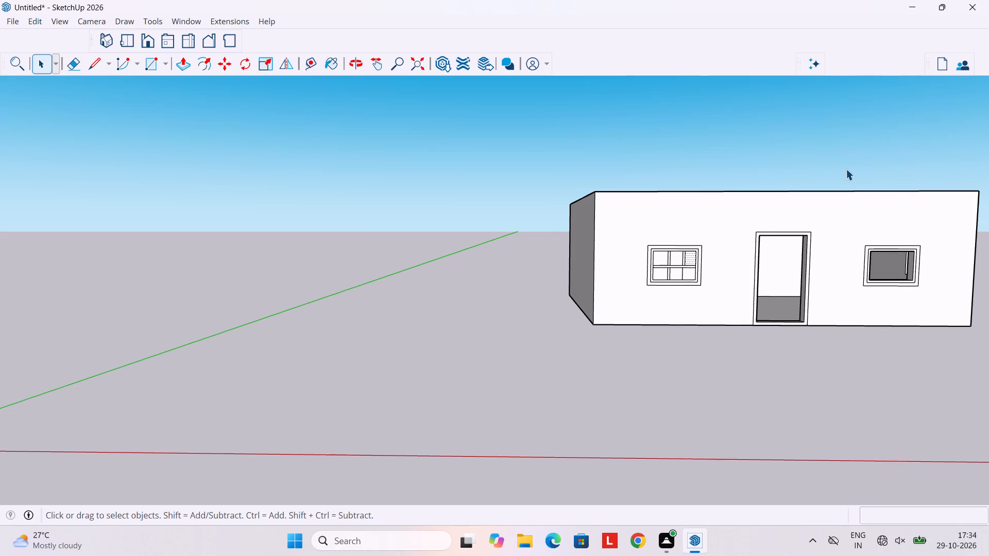
scroll(846, 169, "down", 3)
middle_click_drag(846, 169, 793, 202)
scroll(793, 195, "down", 3)
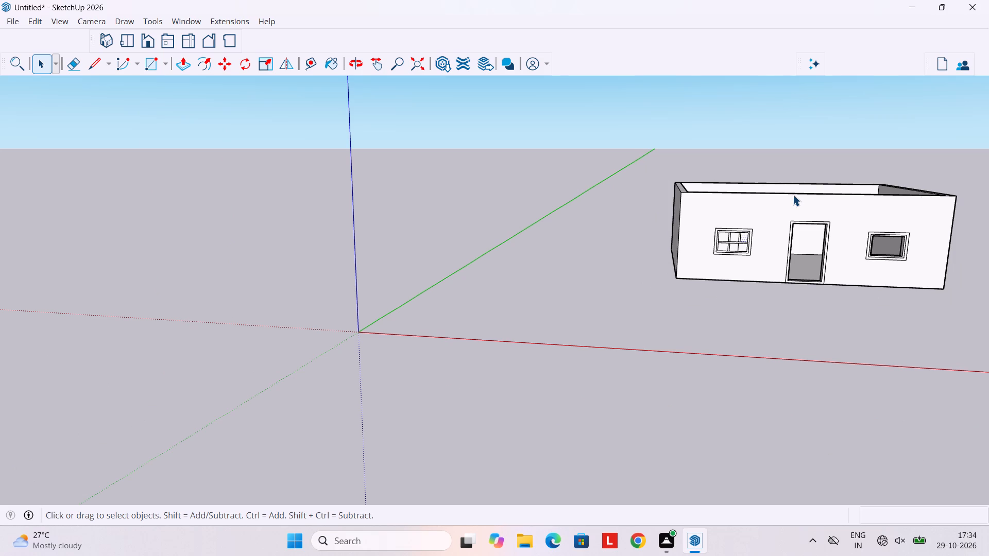
scroll(782, 232, "up", 2)
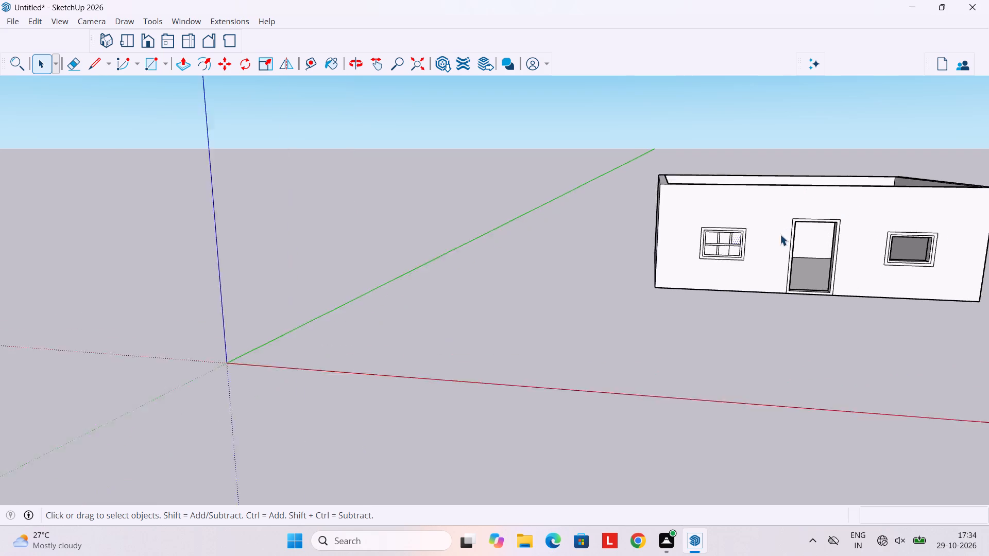
scroll(780, 234, "up", 1)
middle_click_drag(751, 305, 686, 354)
scroll(754, 275, "up", 3)
middle_click_drag(753, 272, 776, 262)
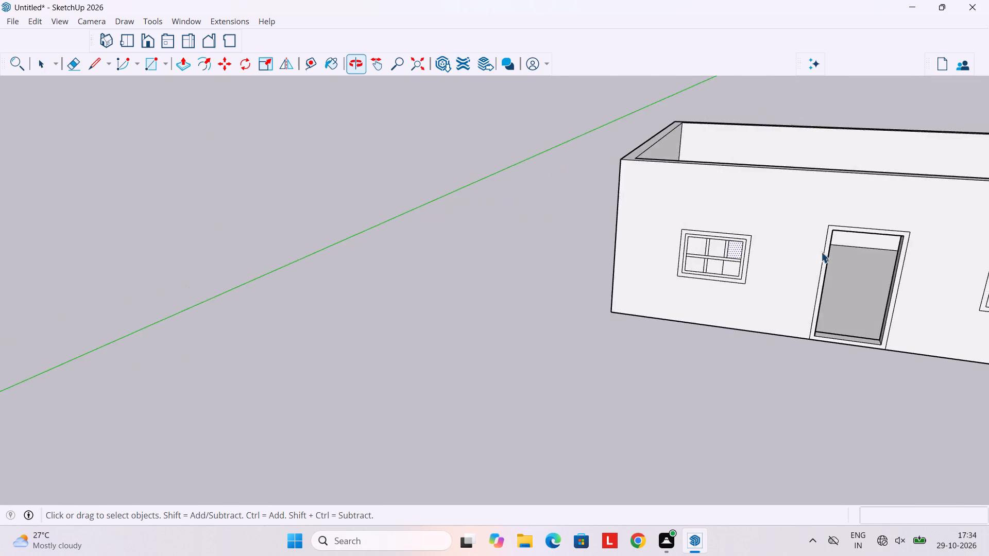
scroll(838, 250, "down", 5)
middle_click_drag(800, 263, 600, 277)
scroll(662, 273, "up", 6)
middle_click_drag(656, 276, 660, 262)
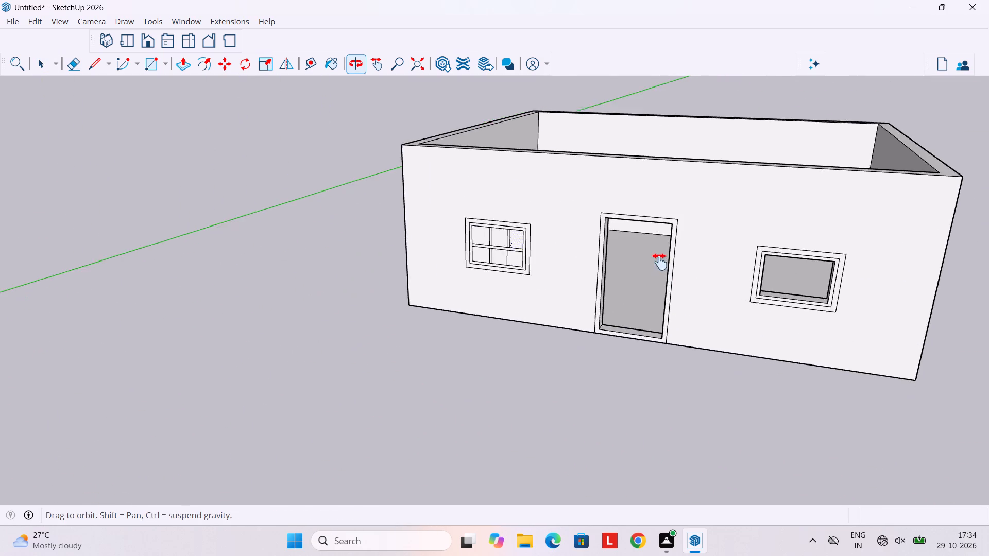
middle_click_drag(660, 262, 673, 228)
middle_click_drag(641, 243, 647, 203)
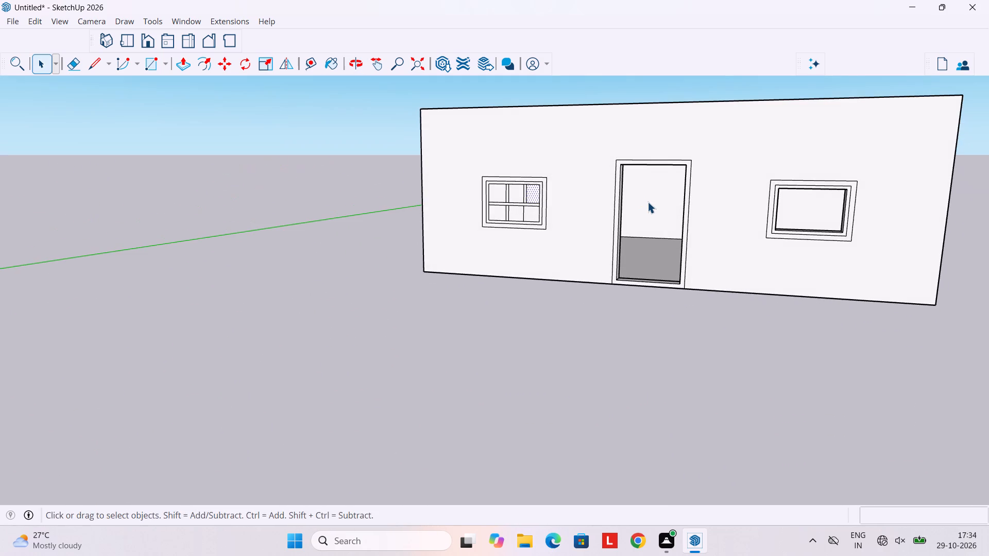
key("r")
scroll(641, 211, "up", 3)
left_click(606, 325)
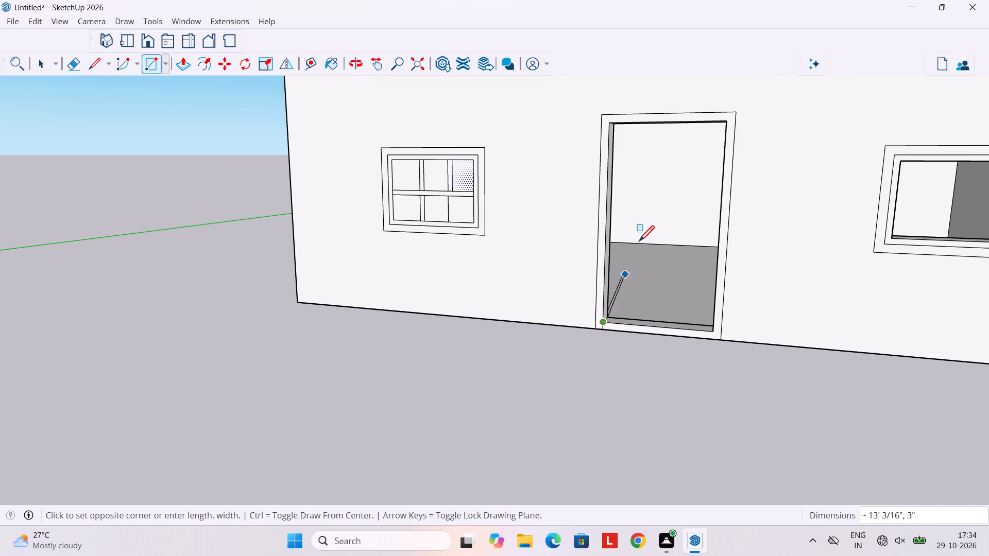
left_click(727, 125)
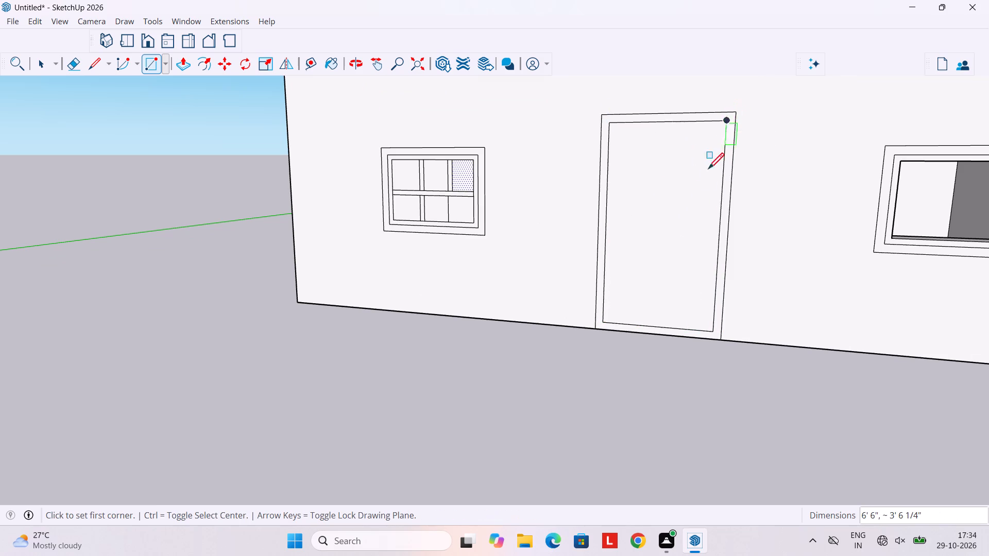
scroll(664, 271, "down", 4)
key("space")
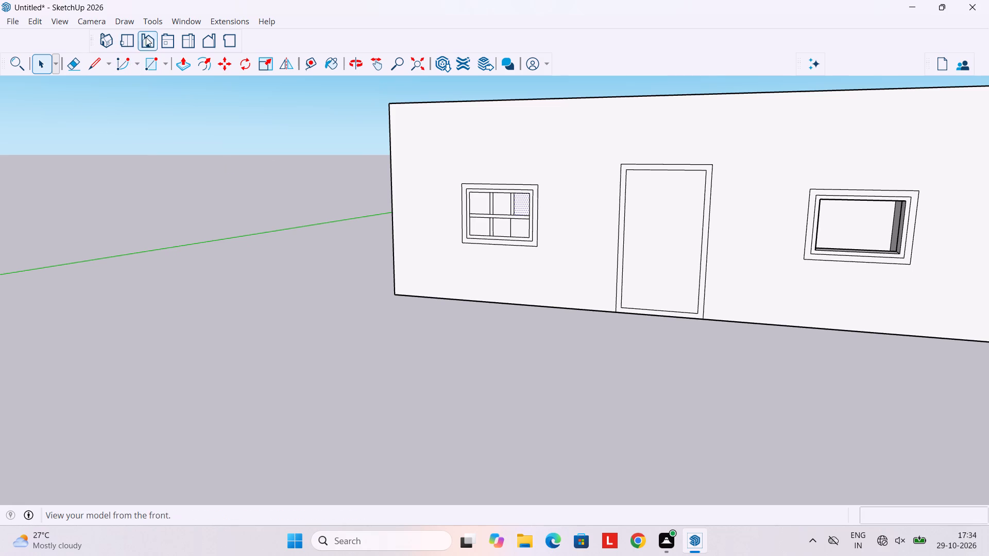
Add Materials to the Default Tray and leave its section expanded.
left_click(172, 25)
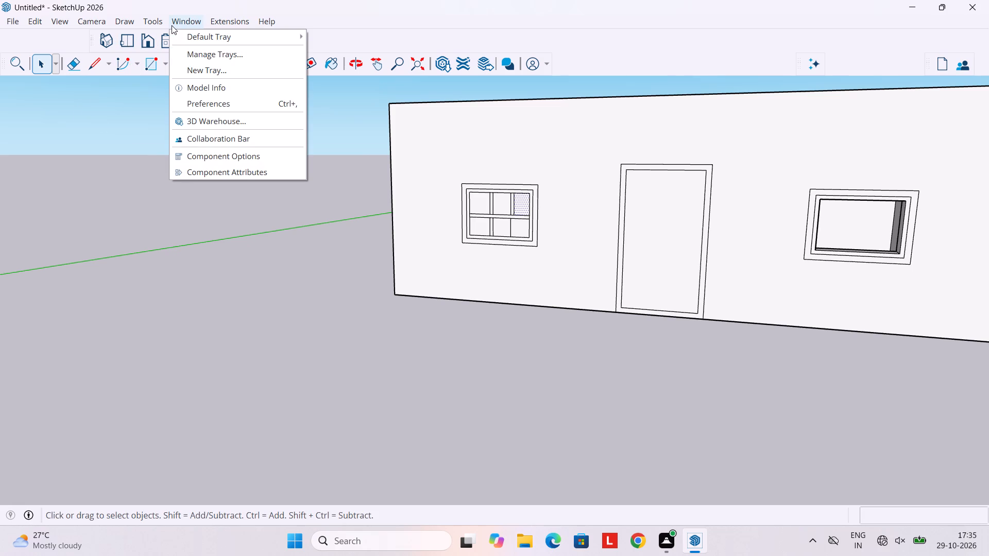
left_click(213, 37)
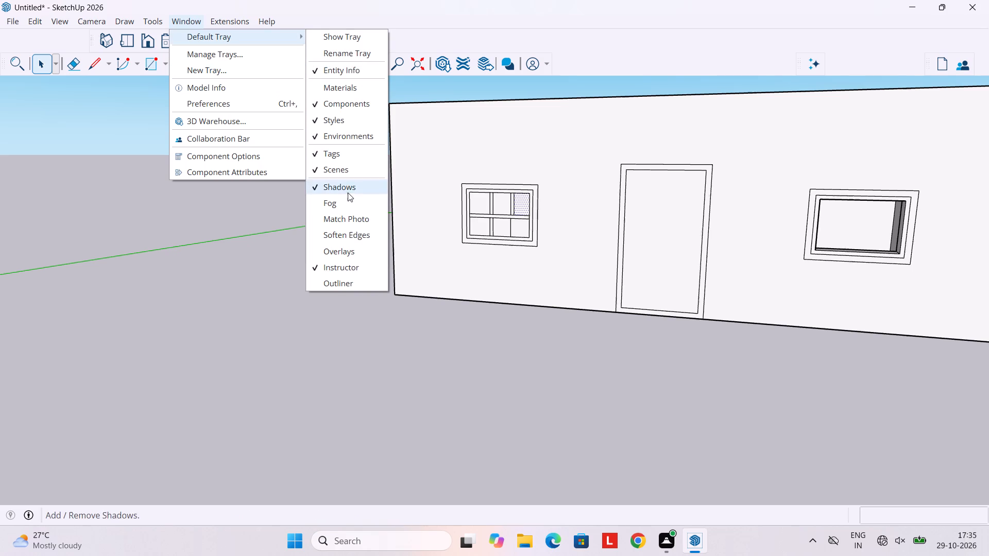
left_click(346, 93)
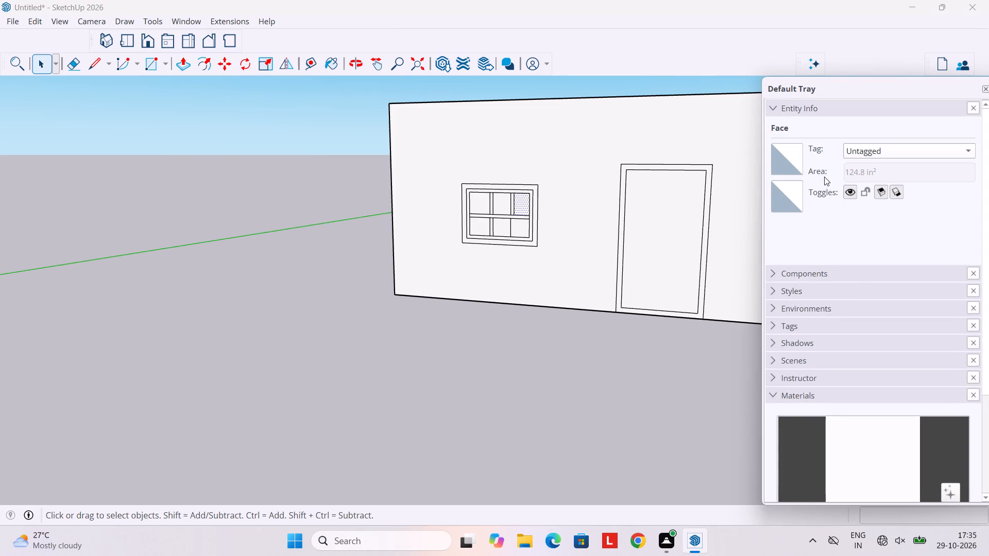
left_click(802, 394)
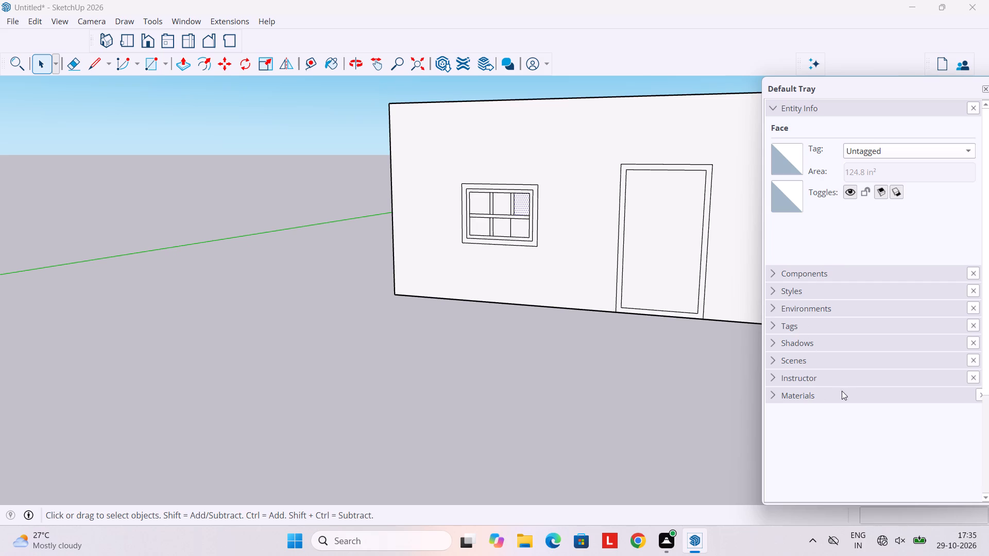
left_click(839, 396)
Paint the panes of the gridded window beside the door with Glass_Safety_01 from the Glass collection.
scroll(839, 396, "down", 13)
scroll(860, 394, "up", 2)
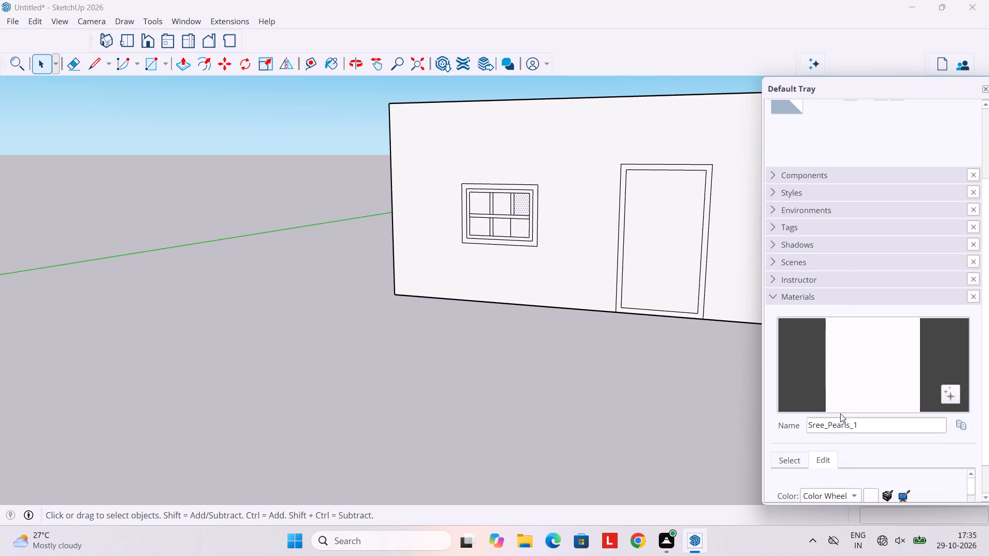
scroll(820, 425, "down", 4)
left_click(790, 428)
scroll(870, 420, "down", 4)
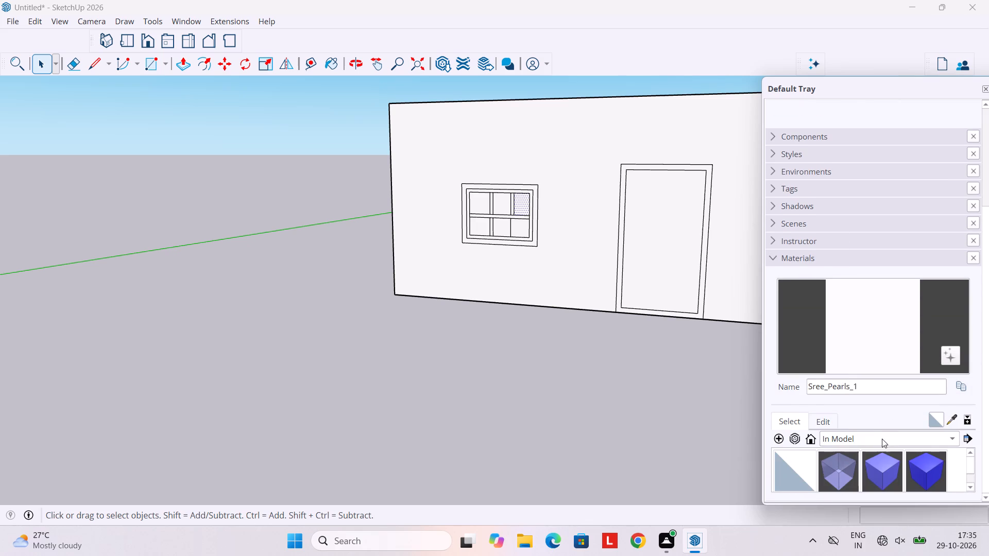
scroll(879, 431, "down", 4)
left_click(882, 432)
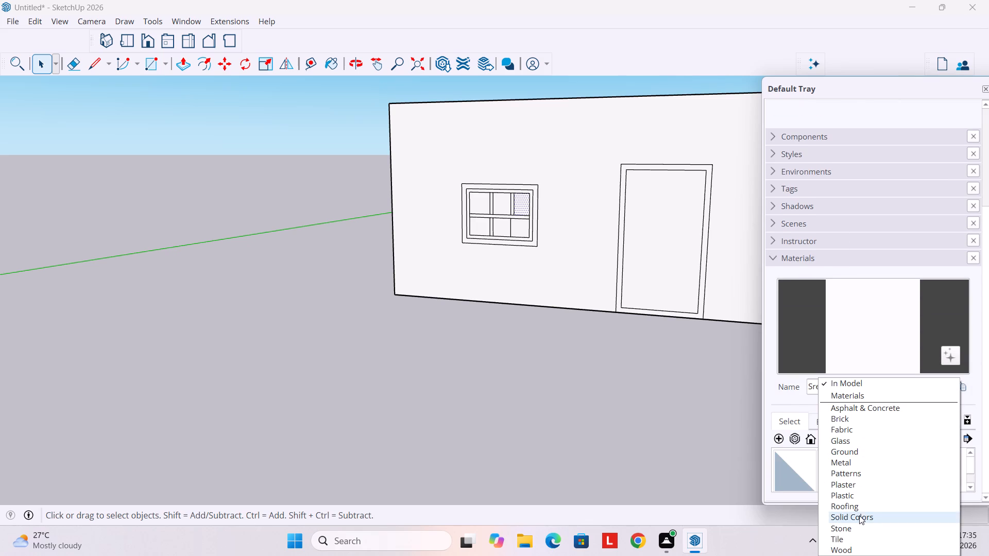
left_click(849, 442)
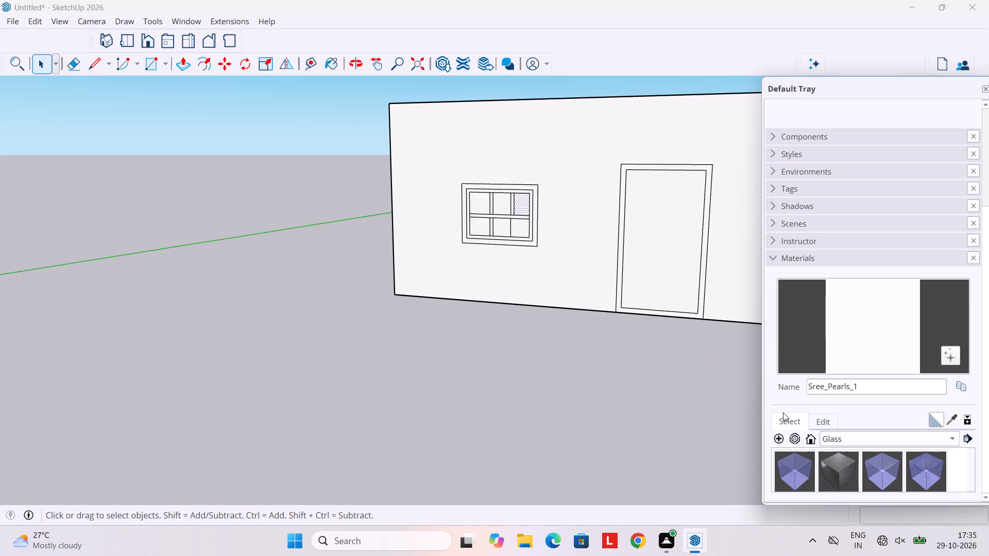
double_click(872, 476)
scroll(532, 177, "up", 5)
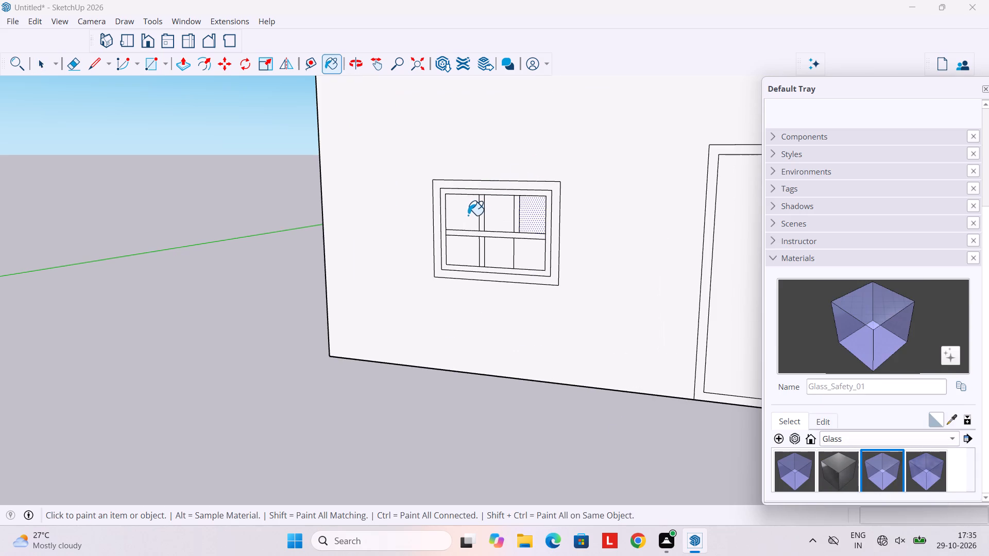
left_click(468, 216)
left_click(488, 218)
left_click(532, 224)
left_click(523, 255)
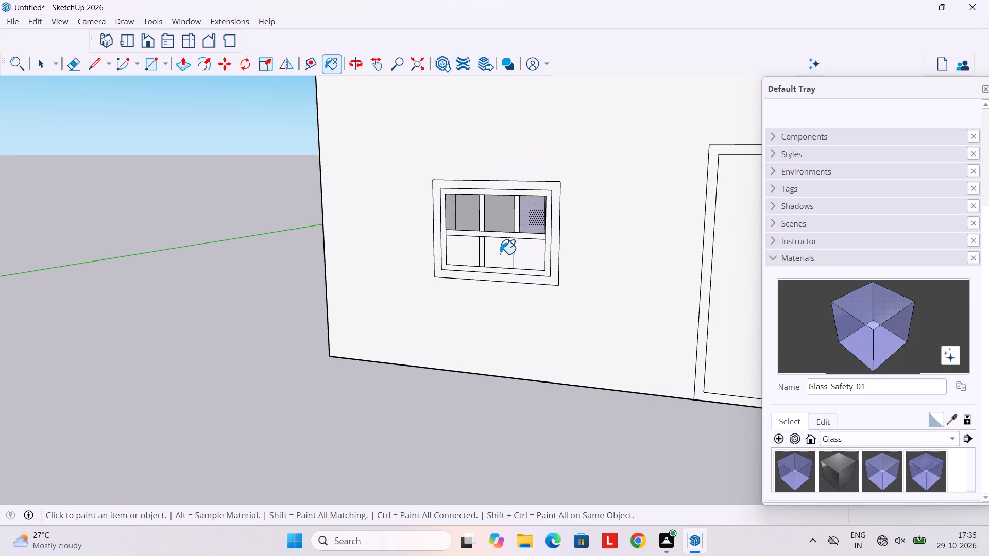
left_click(494, 254)
left_click(463, 252)
scroll(516, 267, "up", 5)
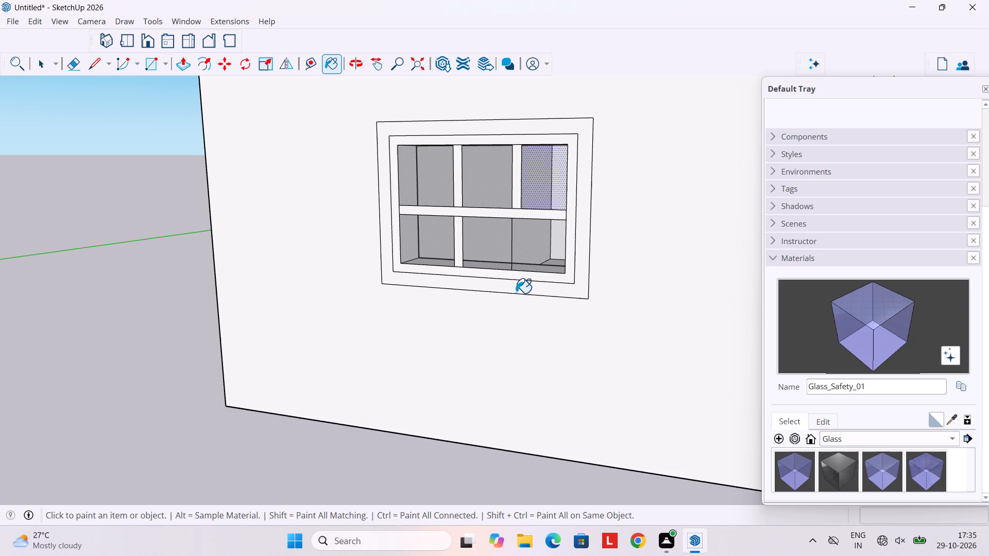
key("space")
Erase the short edge separating the window's upper-left vertical glazing bar from the horizontal bar.
scroll(516, 292, "down", 3)
middle_click_drag(513, 292, 602, 271)
scroll(550, 271, "up", 3)
middle_click_drag(499, 279, 521, 280)
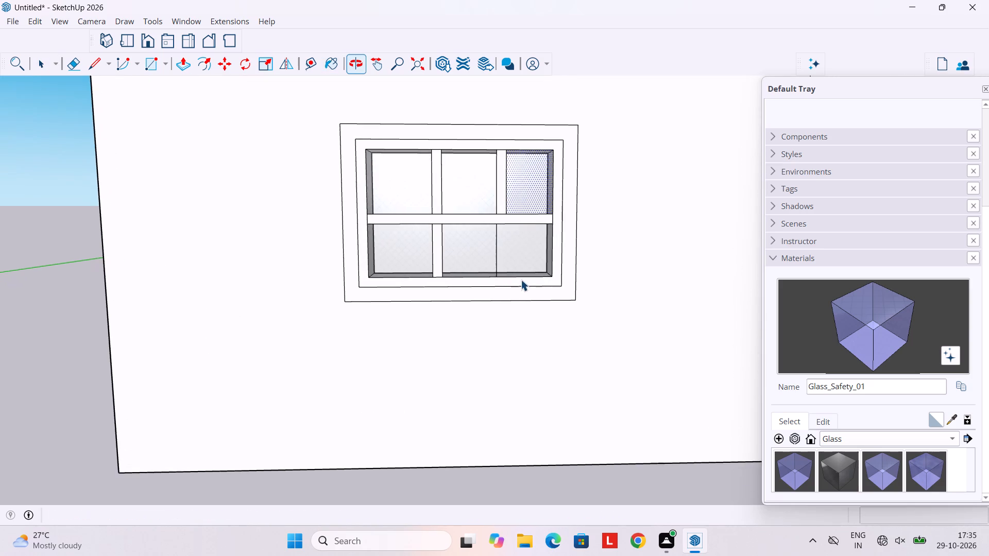
scroll(510, 264, "up", 3)
middle_click_drag(490, 256, 483, 301)
scroll(475, 246, "down", 4)
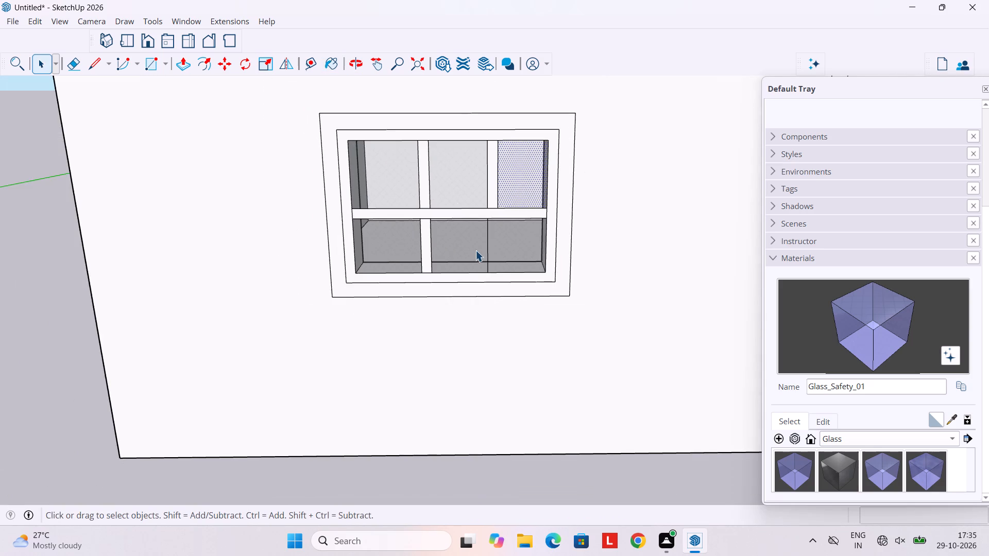
key("e")
scroll(427, 217, "up", 4)
left_click(431, 208)
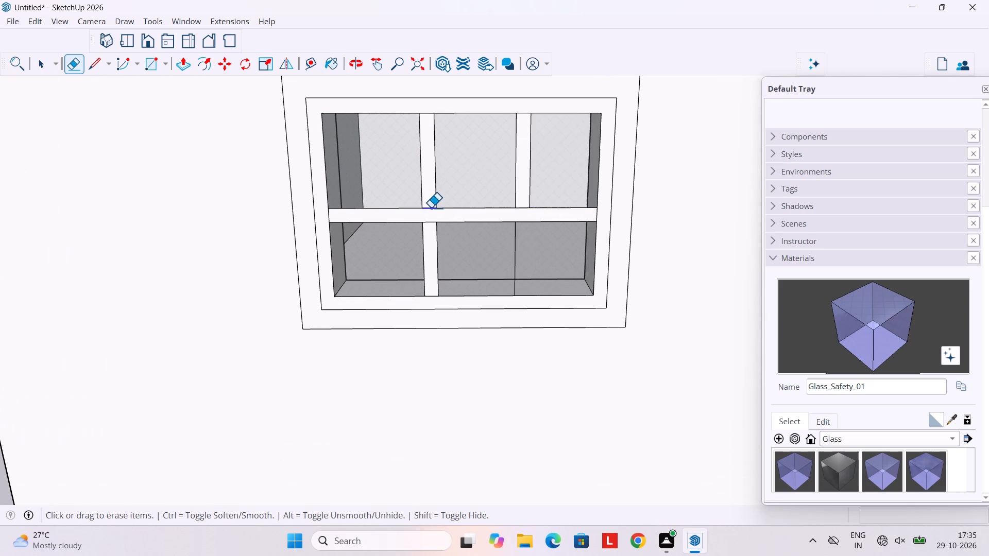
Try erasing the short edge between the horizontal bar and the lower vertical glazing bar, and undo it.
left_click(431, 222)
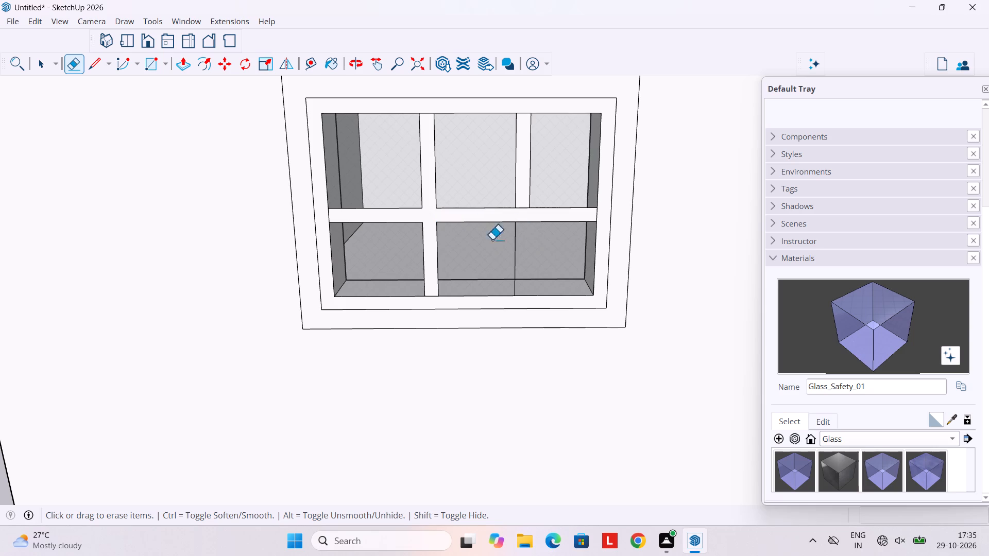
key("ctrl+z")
Erase the vertical dividing edges in the lower row of the window, removing the lower glazing bar.
scroll(439, 245, "up", 2)
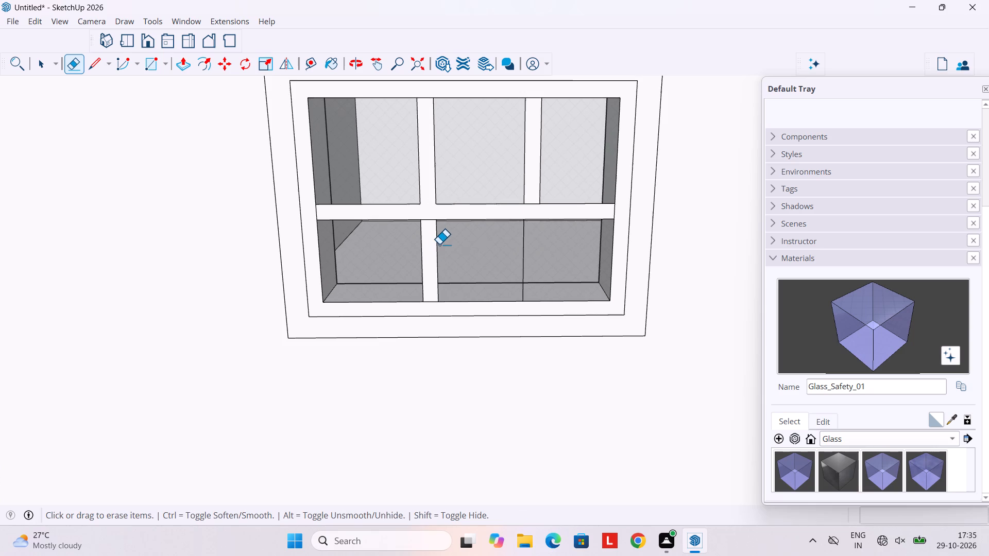
left_click(438, 240)
left_click(420, 241)
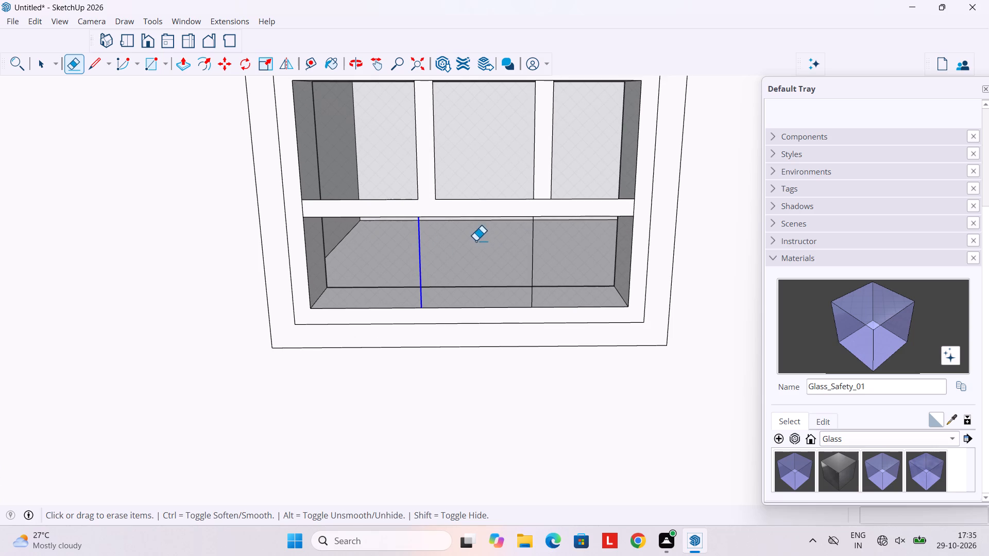
left_click(533, 242)
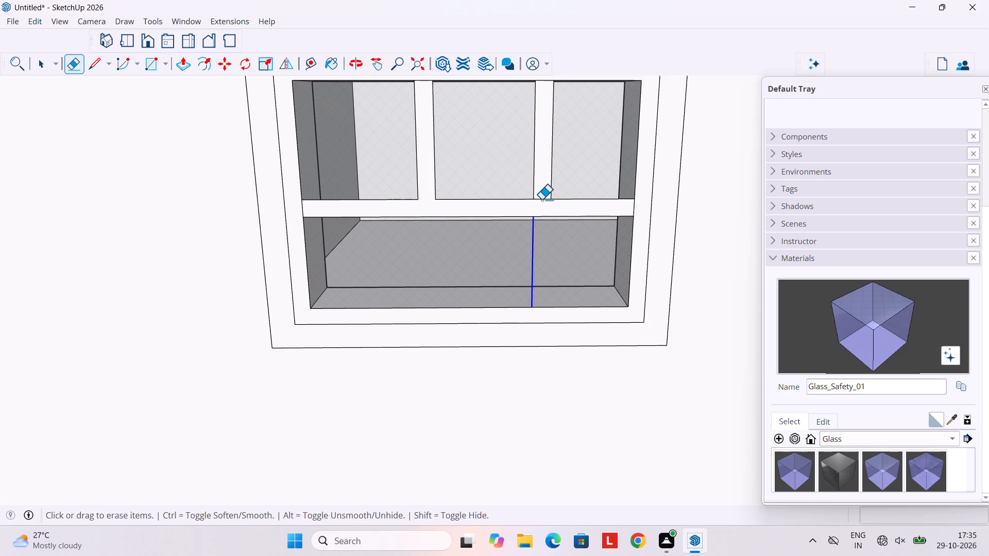
Erase the remaining short edges where the gridded window's glazing bars meet each other and the surrounding frame.
left_click(541, 200)
left_click(633, 206)
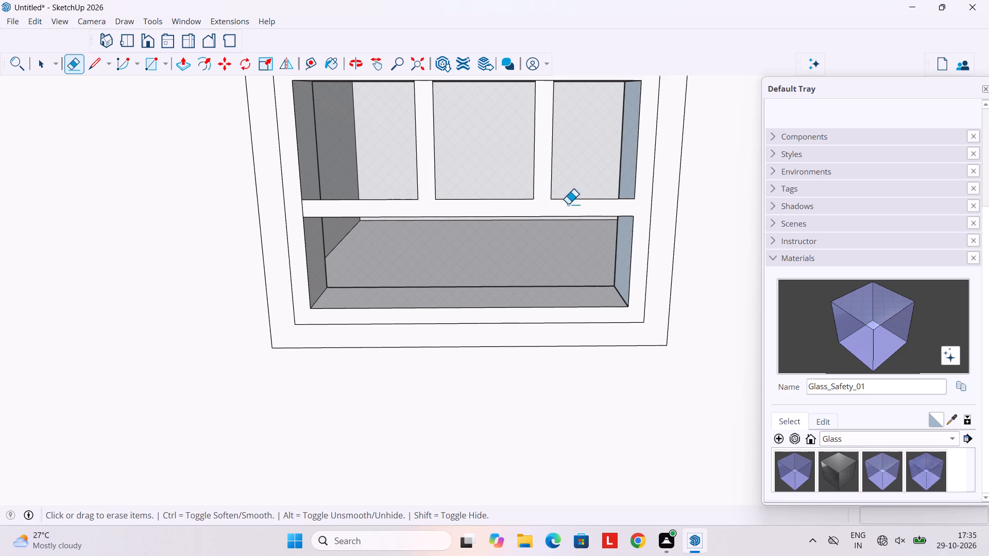
scroll(539, 197, "down", 2)
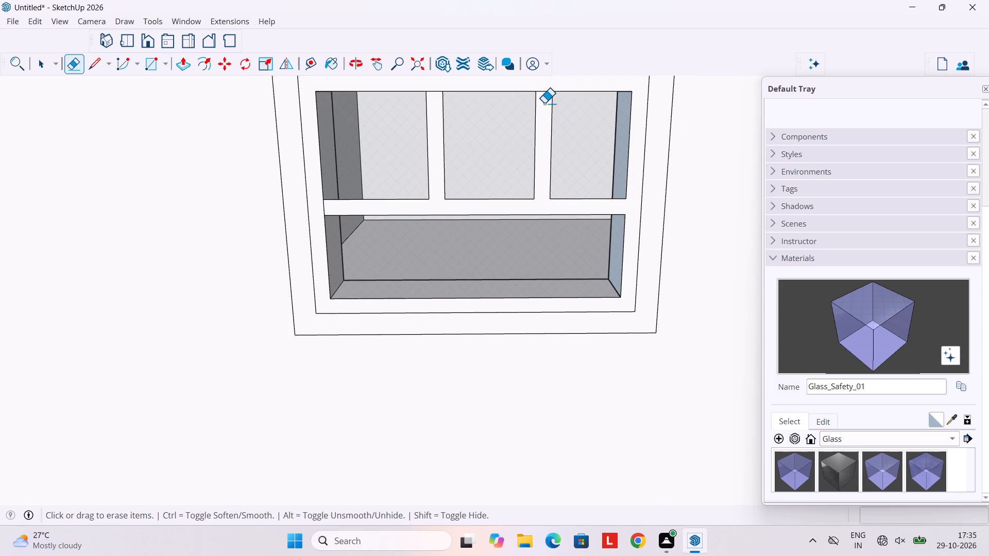
left_click(544, 103)
left_click(544, 102)
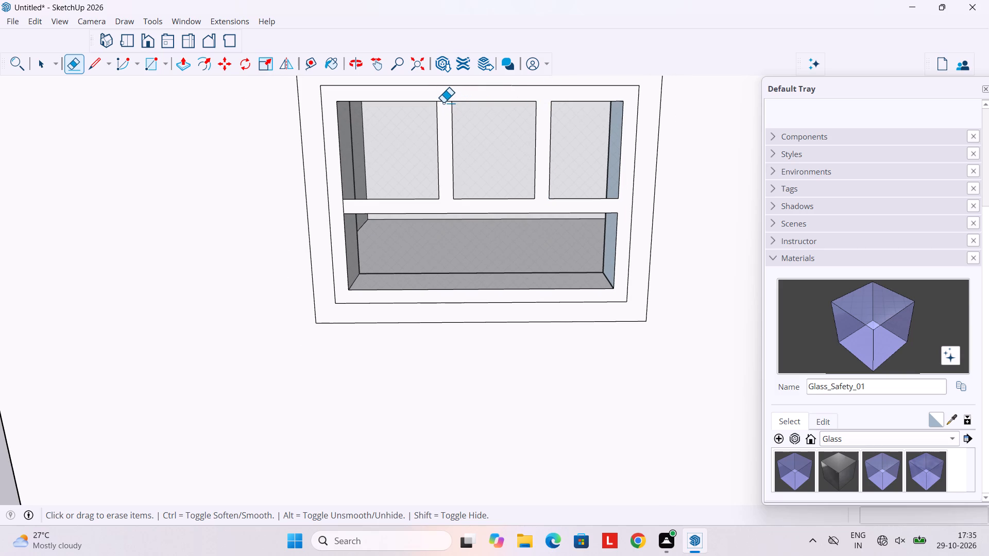
left_click(443, 103)
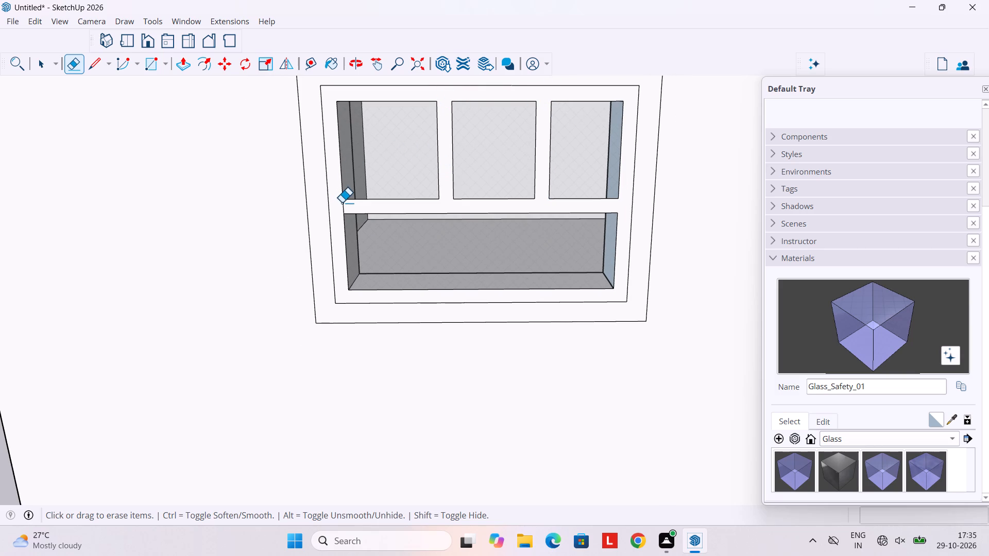
left_click(343, 204)
Inspect the gridded window and the closed door opening from outside and inside the house.
scroll(551, 198, "down", 5)
middle_click_drag(520, 251, 510, 202)
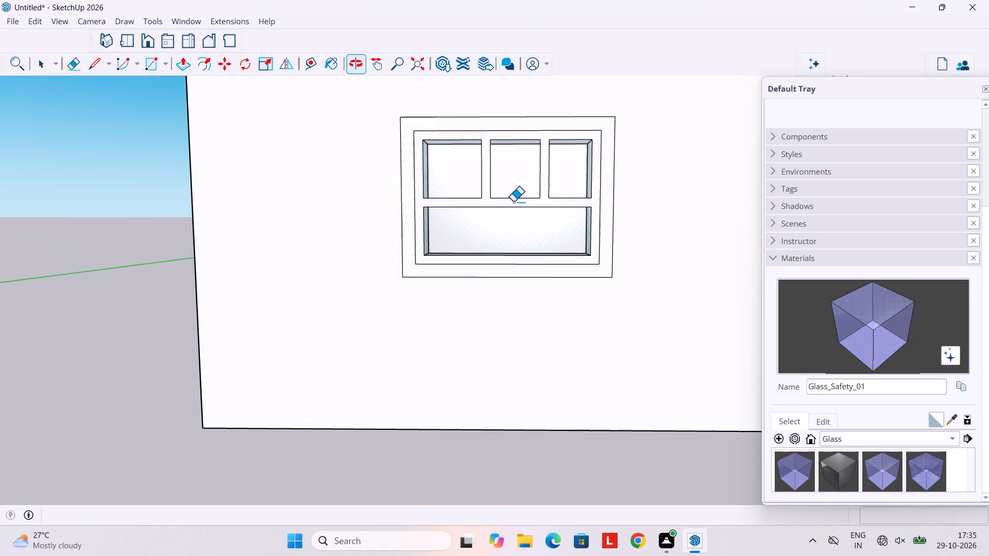
scroll(524, 202, "down", 4)
middle_click_drag(553, 226, 539, 230)
scroll(542, 233, "down", 5)
middle_click_drag(543, 233, 494, 247)
scroll(516, 232, "up", 4)
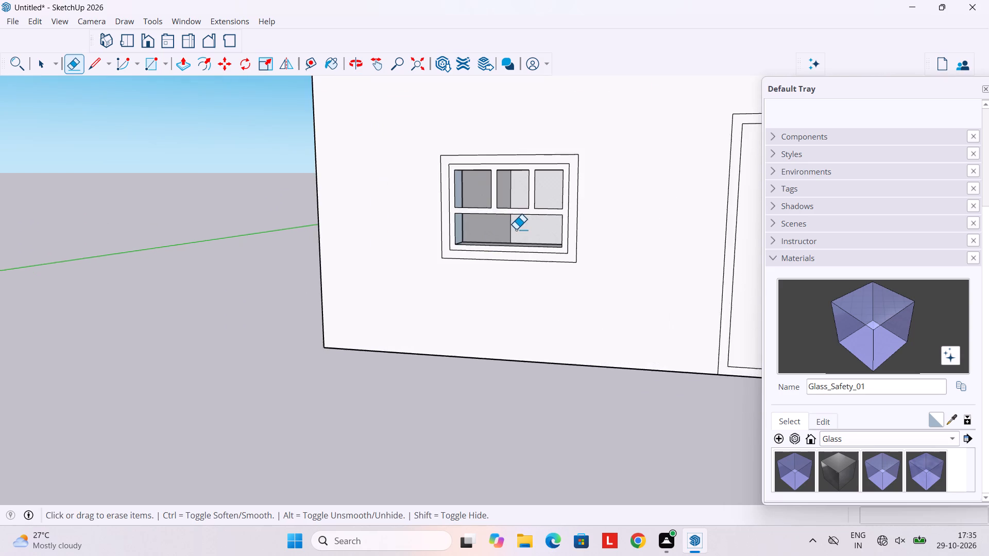
scroll(516, 230, "up", 4)
scroll(520, 229, "down", 1)
middle_click_drag(519, 230, 327, 261)
scroll(480, 233, "down", 14)
middle_click_drag(576, 230, 367, 257)
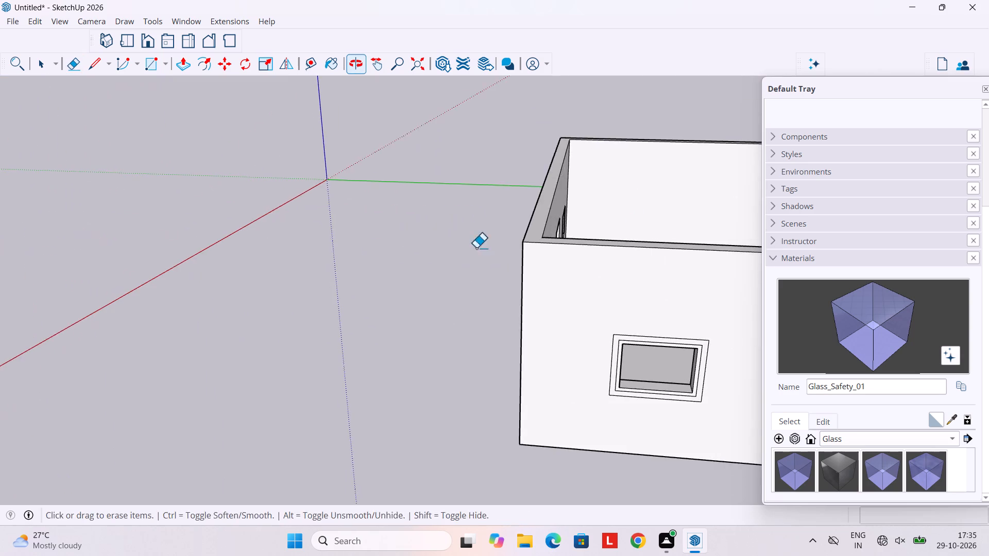
middle_click_drag(629, 228, 442, 239)
middle_click_drag(610, 245, 485, 232)
scroll(653, 283, "up", 5)
middle_click_drag(698, 288, 529, 270)
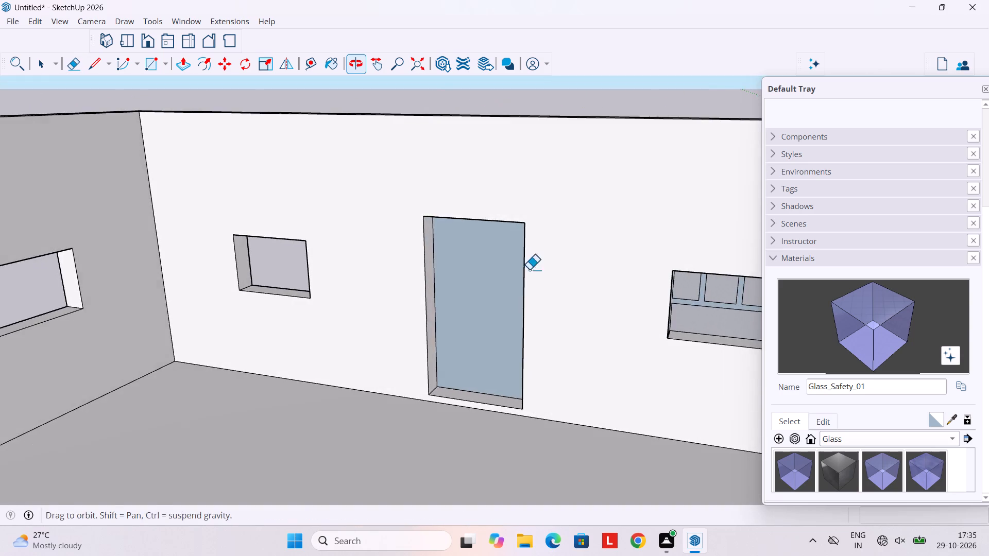
middle_click_drag(692, 316, 584, 266)
scroll(584, 266, "up", 1)
scroll(649, 297, "down", 20)
scroll(649, 297, "down", 2)
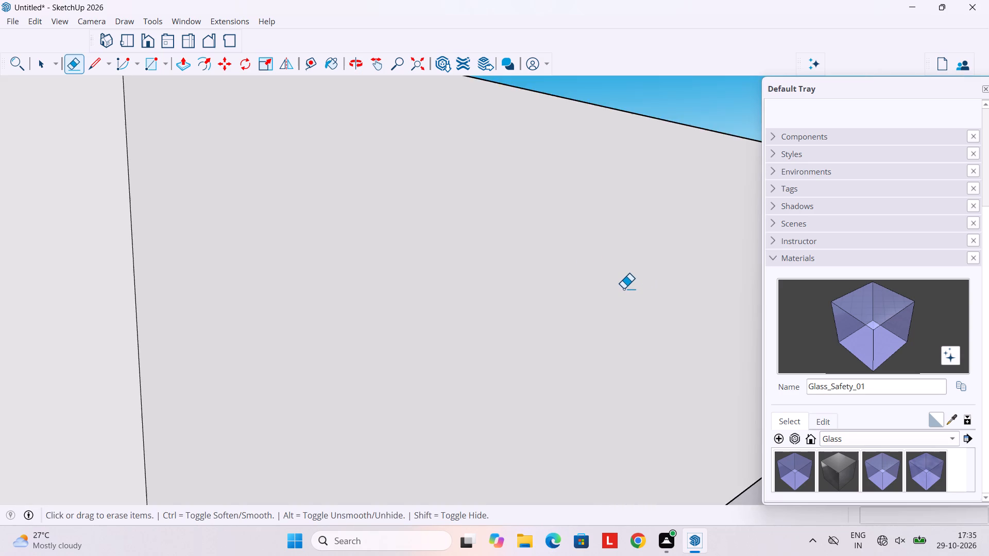
scroll(623, 289, "down", 10)
middle_click_drag(620, 289, 622, 364)
middle_click_drag(593, 307, 604, 331)
scroll(646, 291, "up", 8)
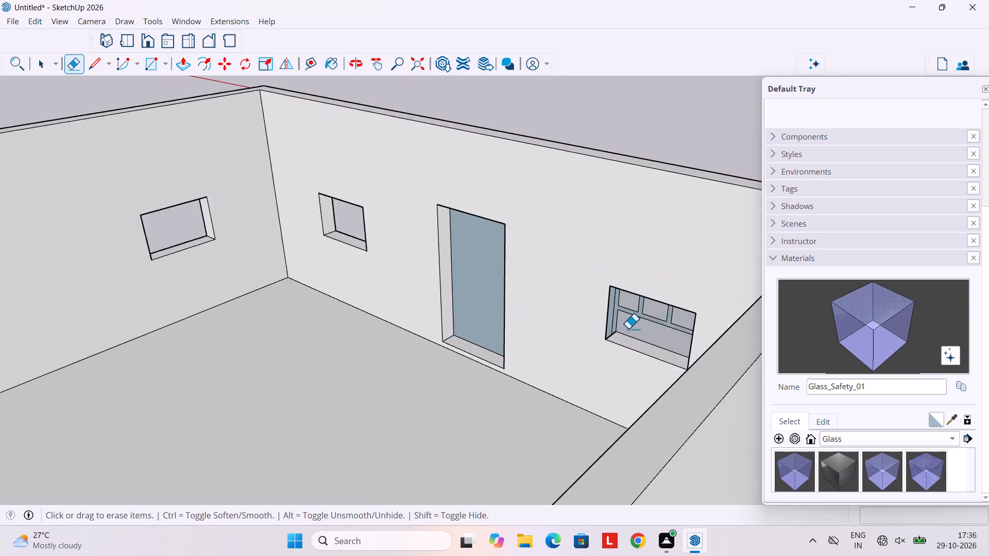
scroll(628, 329, "up", 4)
middle_click_drag(626, 331, 597, 322)
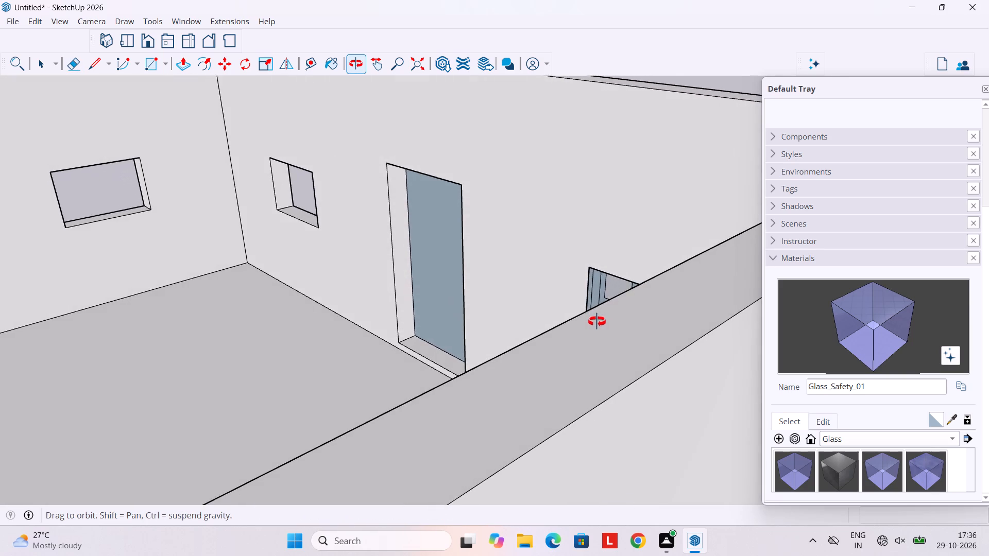
middle_click_drag(597, 322, 786, 341)
scroll(459, 303, "down", 8)
middle_click_drag(359, 298, 608, 293)
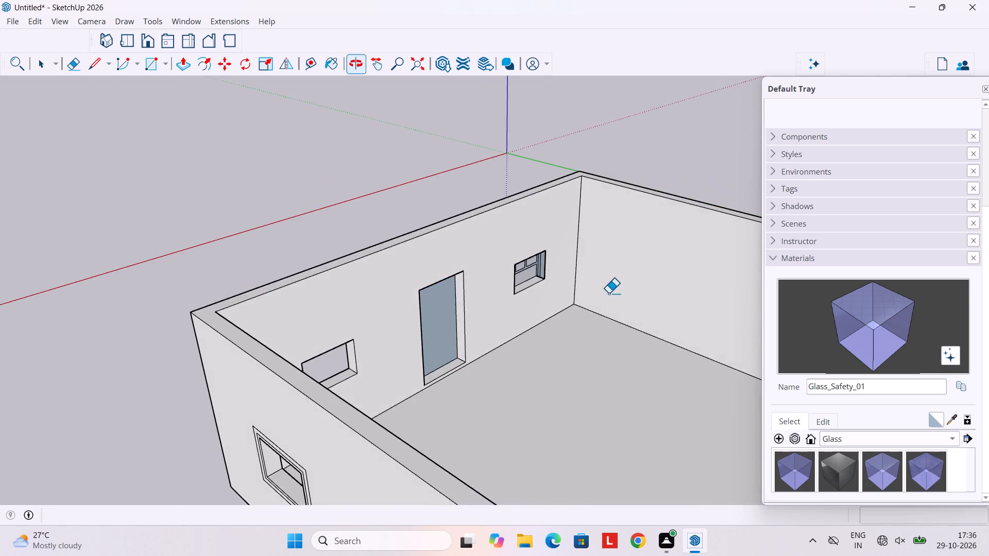
middle_click_drag(372, 291, 608, 294)
middle_click_drag(450, 306, 676, 265)
middle_click_drag(538, 309, 667, 273)
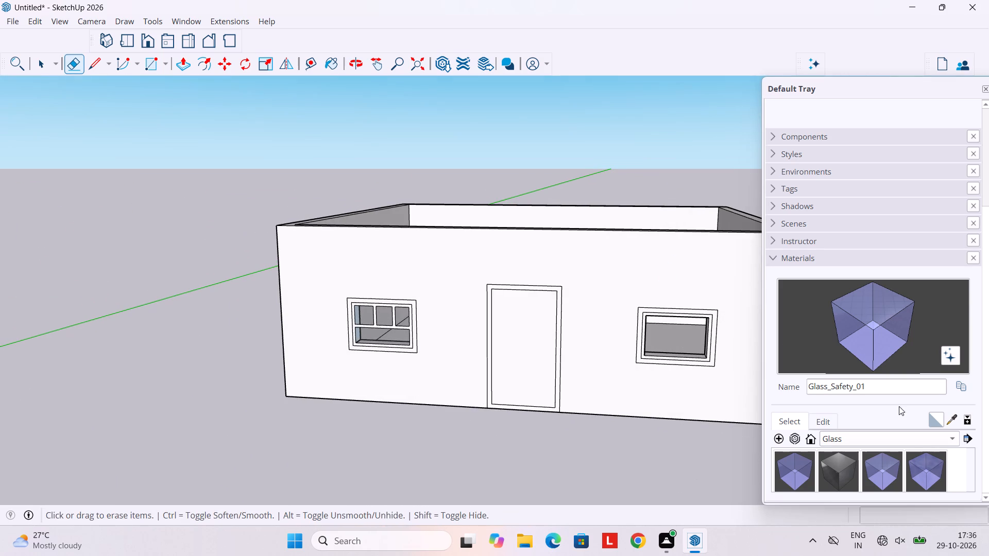
Paint the door panel and its frame with Wood_Veneer_15_1K from the Wood collection.
left_click(879, 436)
scroll(864, 466, "down", 5)
left_click(858, 546)
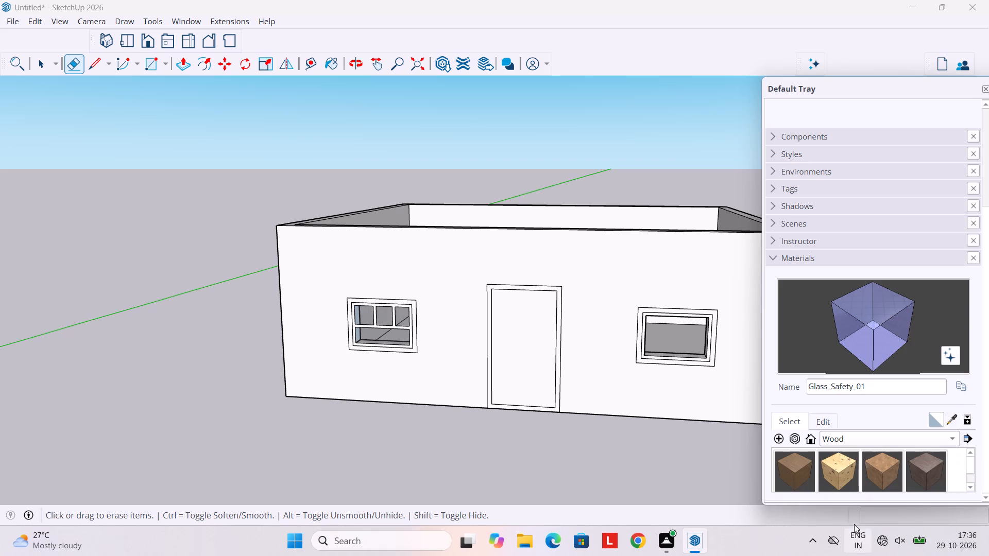
scroll(804, 472, "down", 2)
left_click(839, 469)
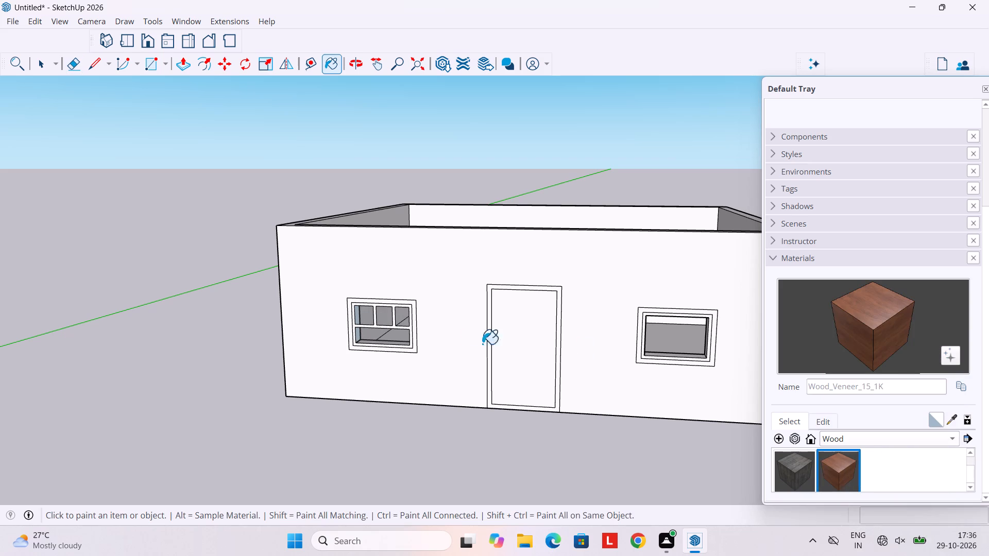
left_click(521, 341)
scroll(555, 305, "up", 2)
left_click(559, 293)
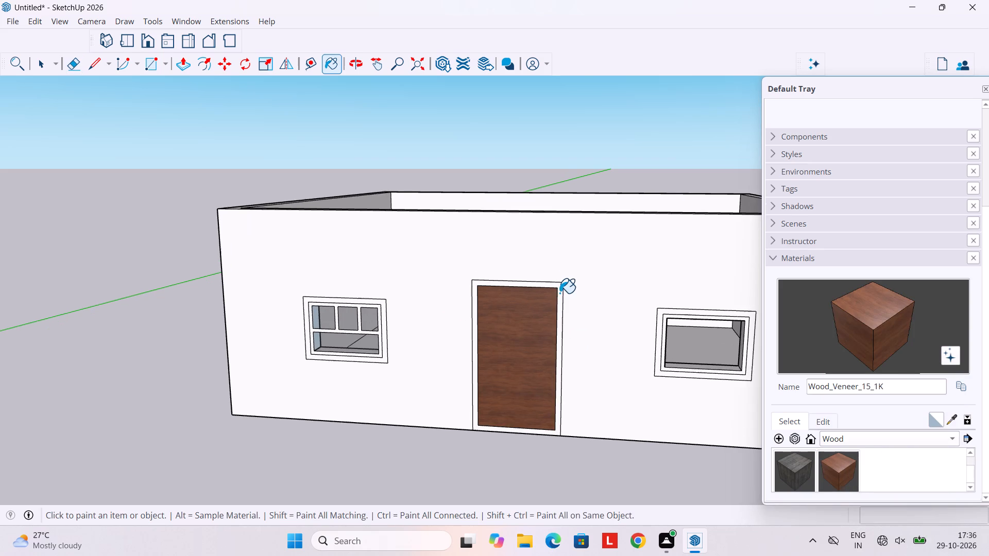
scroll(567, 327, "down", 4)
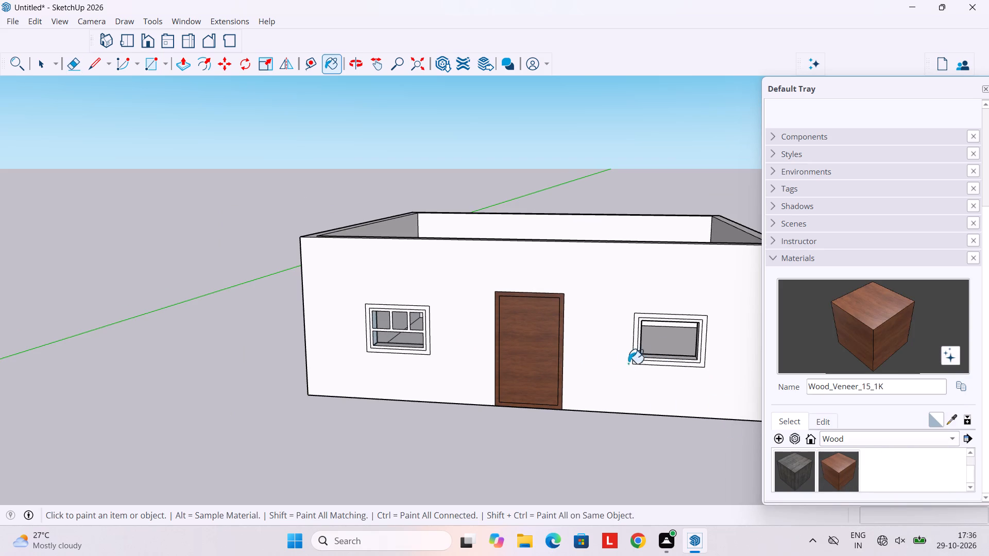
Draw a 3' 2" horizontal line between the side midpoints of the undivided front window's inner frame.
key("l")
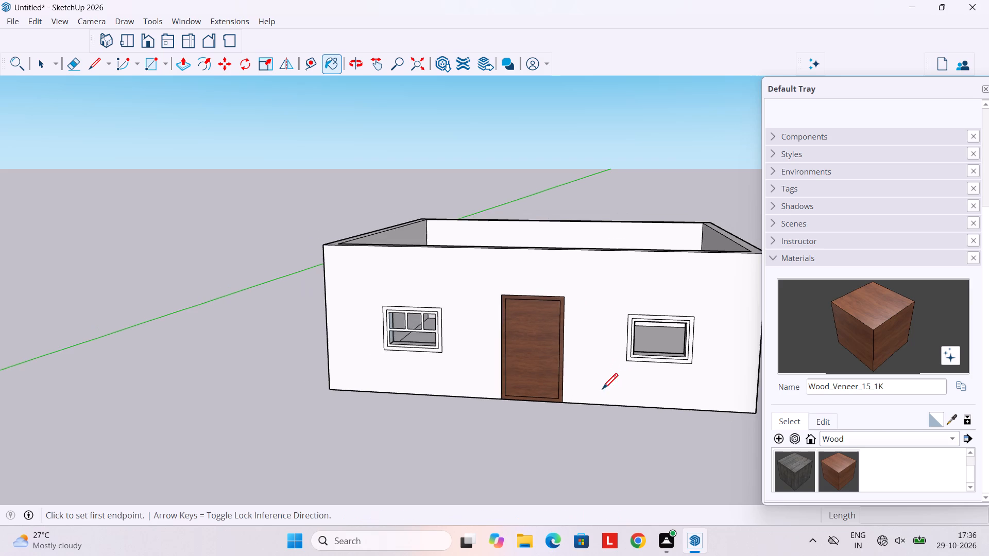
scroll(619, 331, "up", 9)
scroll(579, 353, "down", 3)
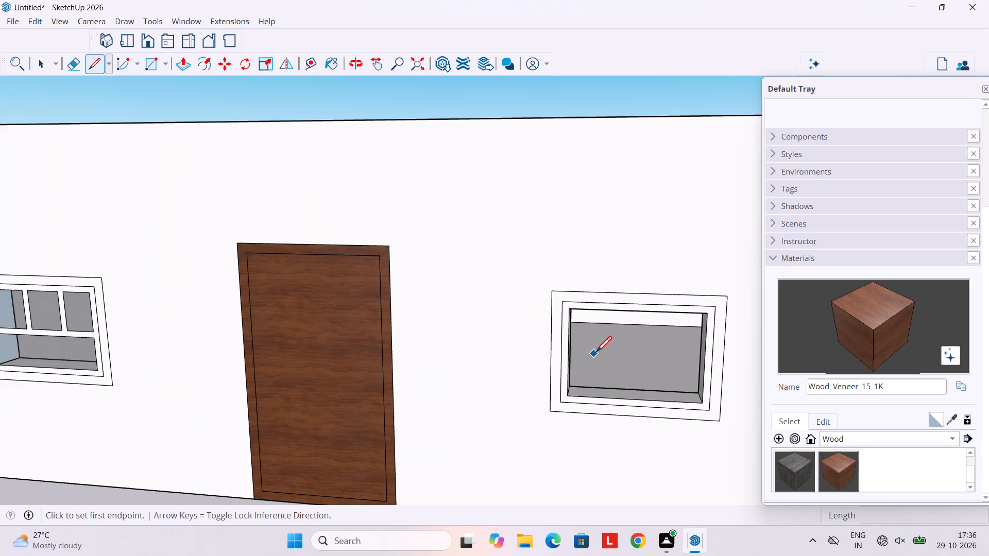
left_click(569, 355)
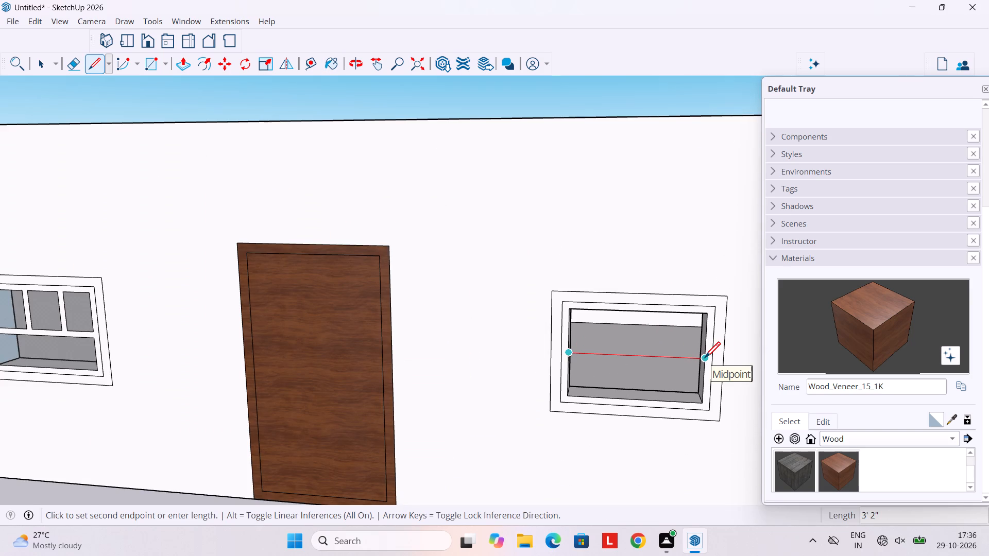
left_click(705, 359)
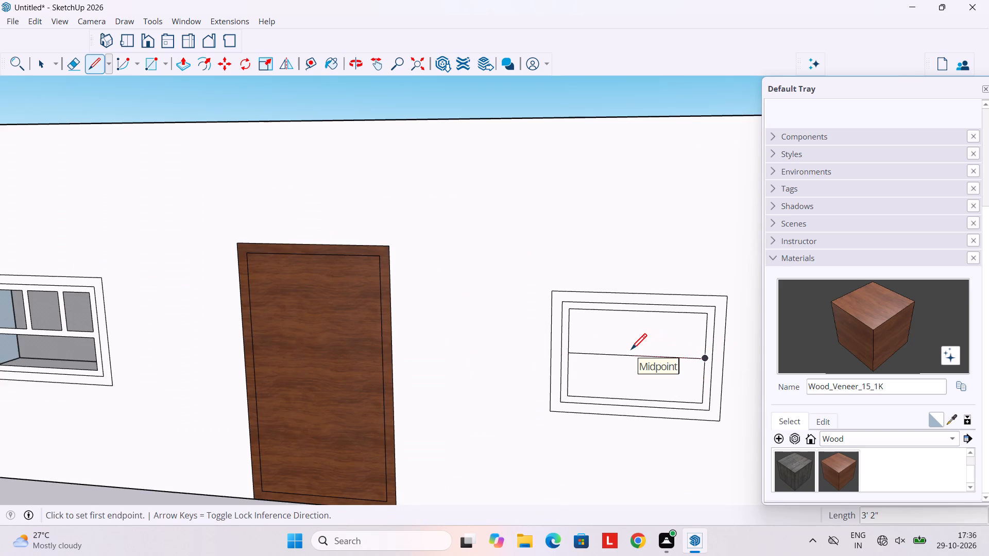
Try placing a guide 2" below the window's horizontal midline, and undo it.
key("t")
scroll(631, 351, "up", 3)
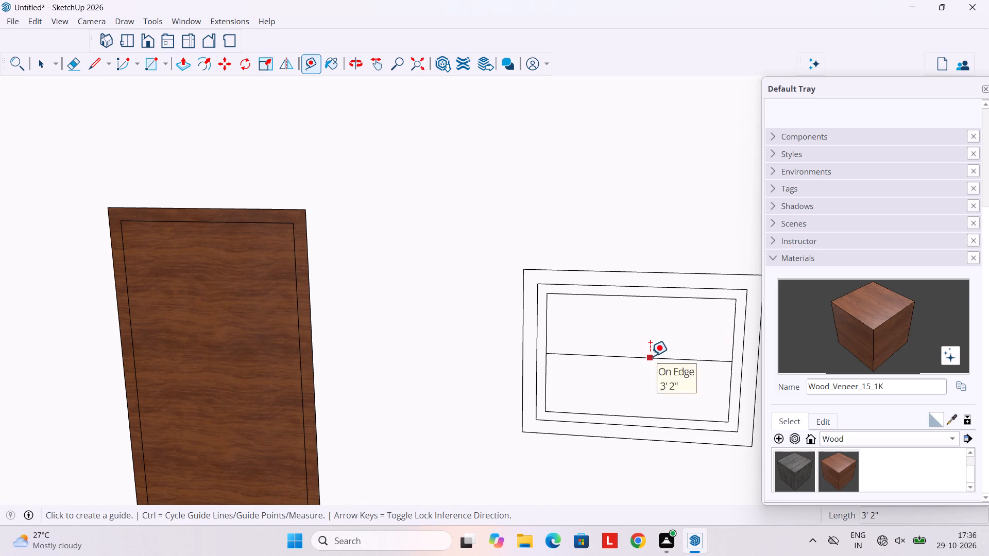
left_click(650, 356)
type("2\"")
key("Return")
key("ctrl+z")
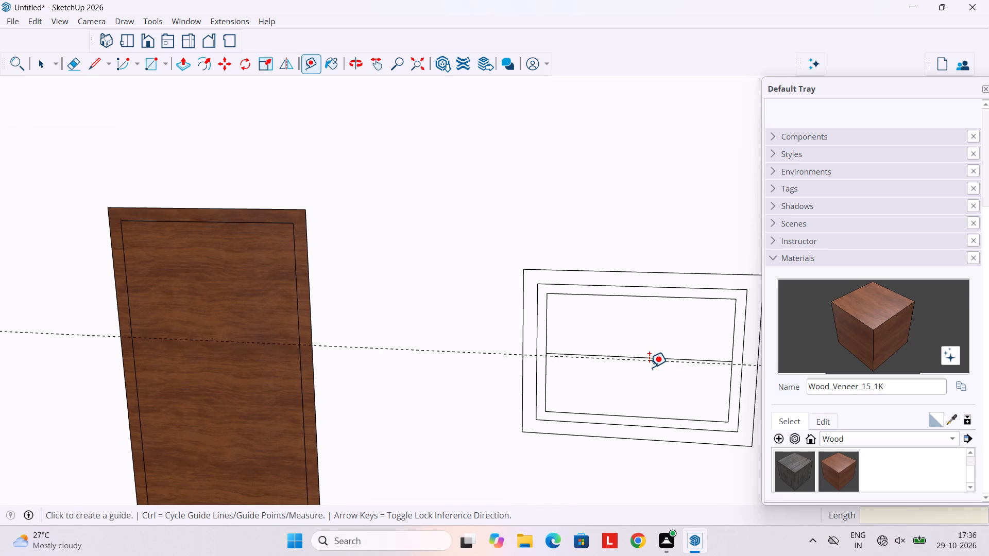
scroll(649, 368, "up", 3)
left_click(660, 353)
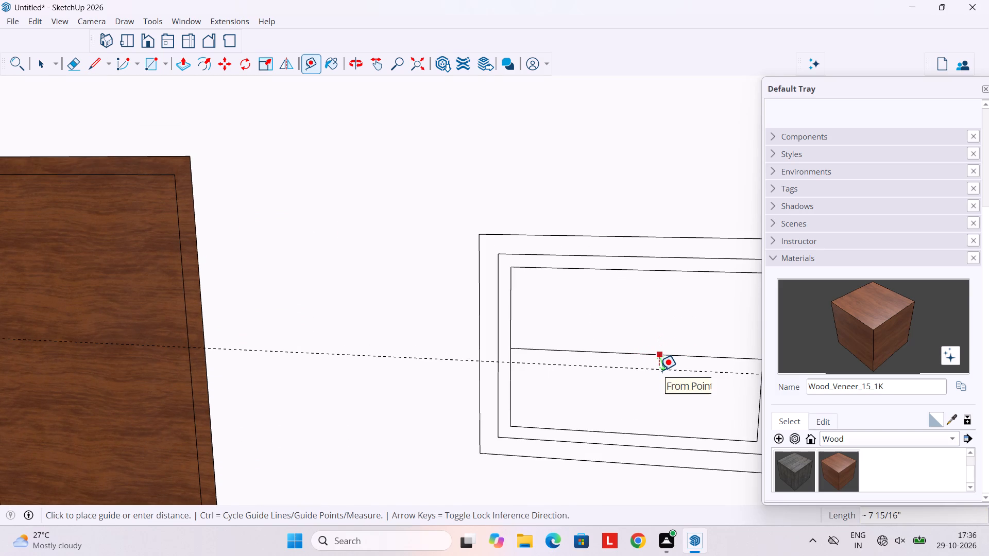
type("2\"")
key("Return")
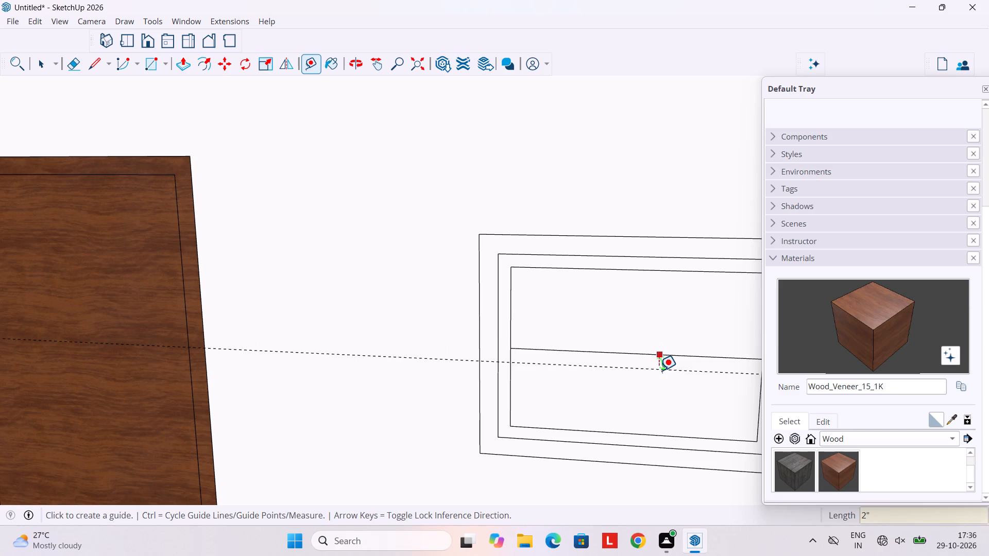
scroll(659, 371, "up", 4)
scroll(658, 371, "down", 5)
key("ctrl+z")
Place a horizontal guide 2" below the window's midline.
scroll(643, 377, "down", 3)
middle_click_drag(650, 375, 724, 346)
middle_click_drag(653, 358, 528, 361, "shift")
scroll(527, 361, "up", 3)
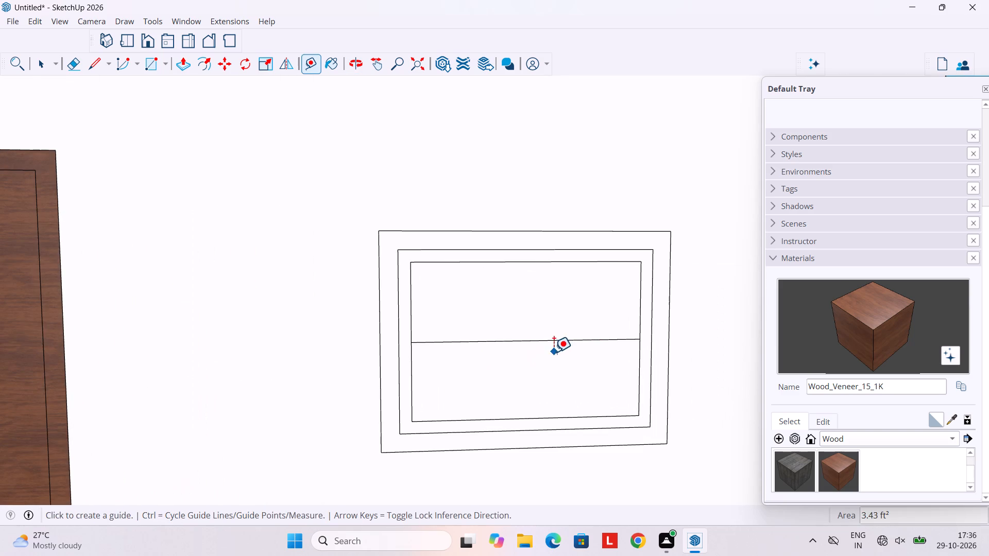
left_click(552, 338)
type("2\"")
key("Return")
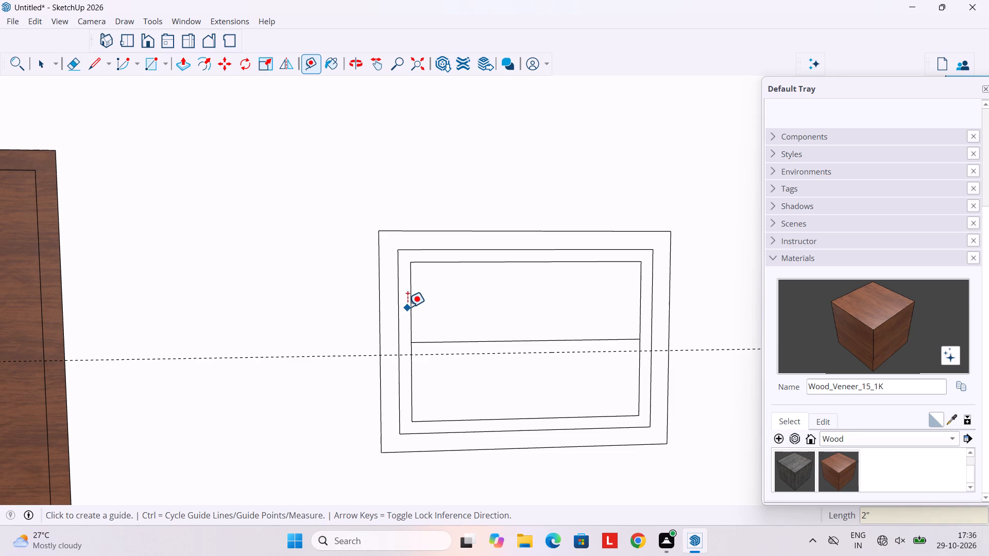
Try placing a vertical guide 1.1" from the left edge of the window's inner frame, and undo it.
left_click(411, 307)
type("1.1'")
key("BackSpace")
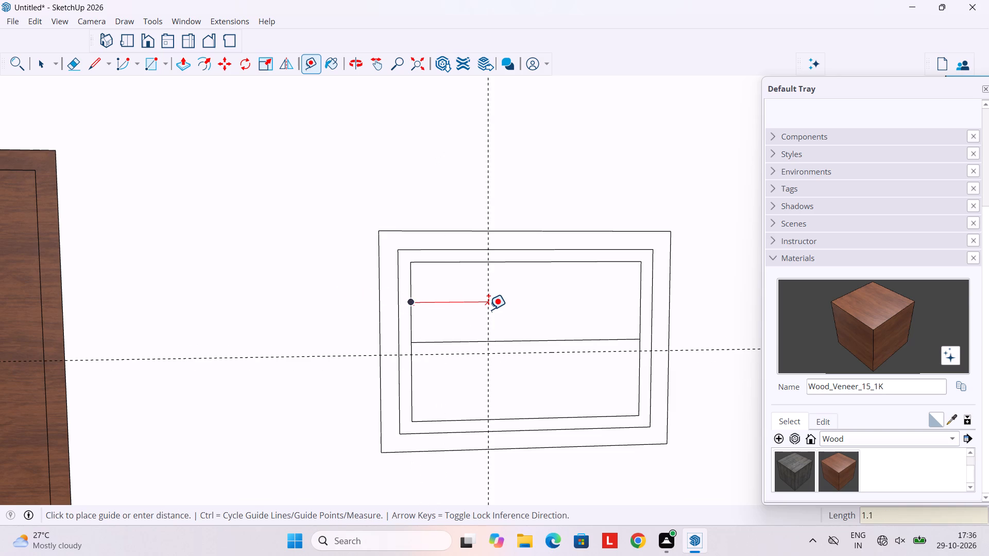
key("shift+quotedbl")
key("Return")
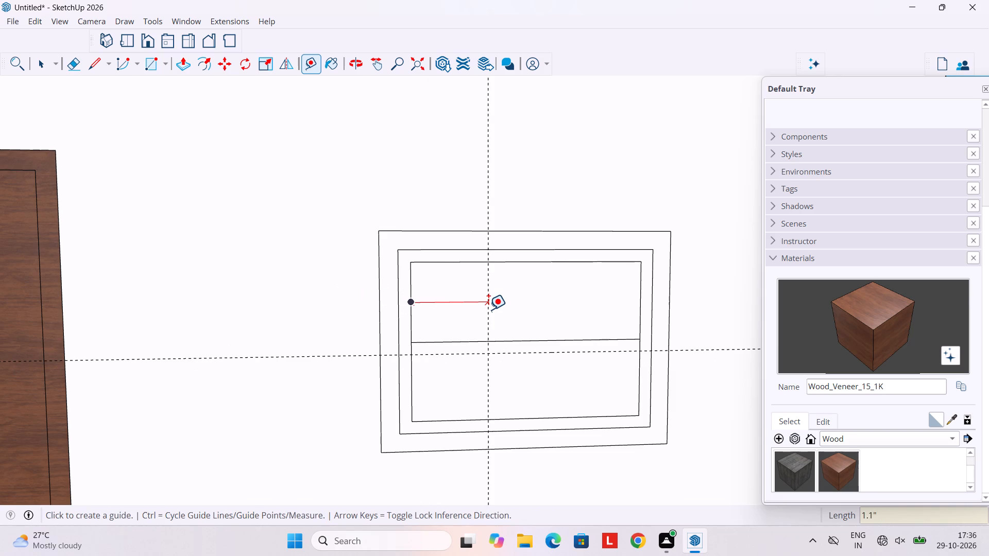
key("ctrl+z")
Place a vertical guide 1.1' inward from the left edge of the window's inner frame.
scroll(436, 310, "up", 2)
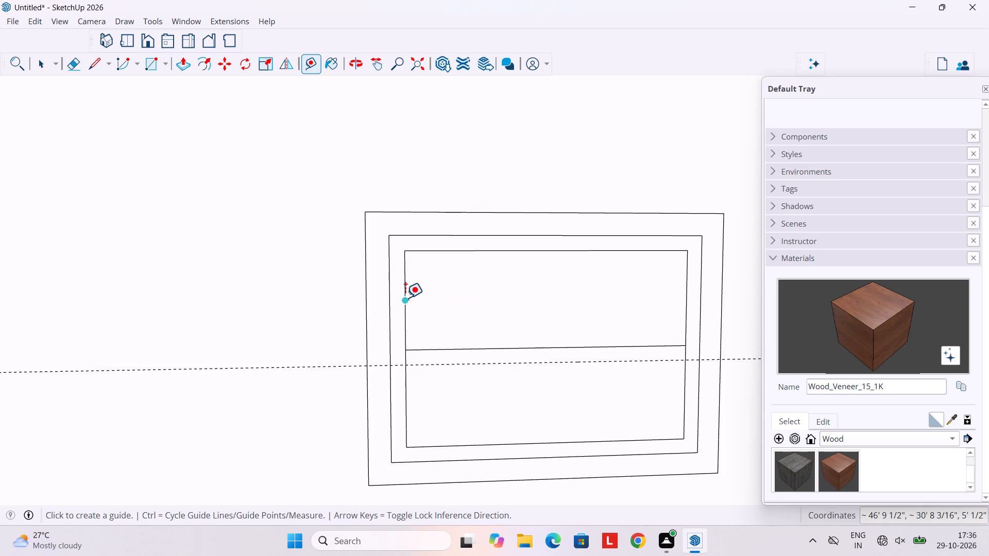
left_click(402, 300)
type("1.1'")
key("Return")
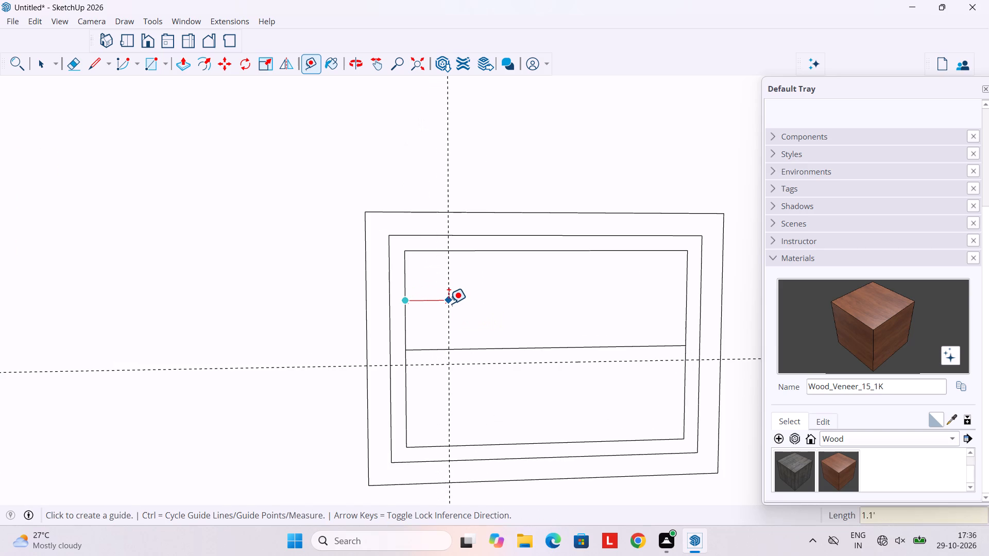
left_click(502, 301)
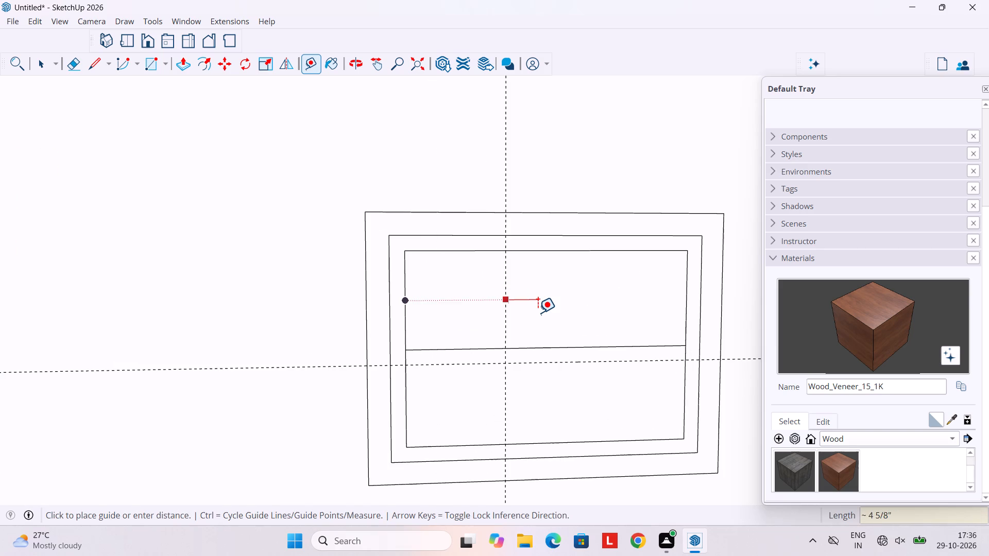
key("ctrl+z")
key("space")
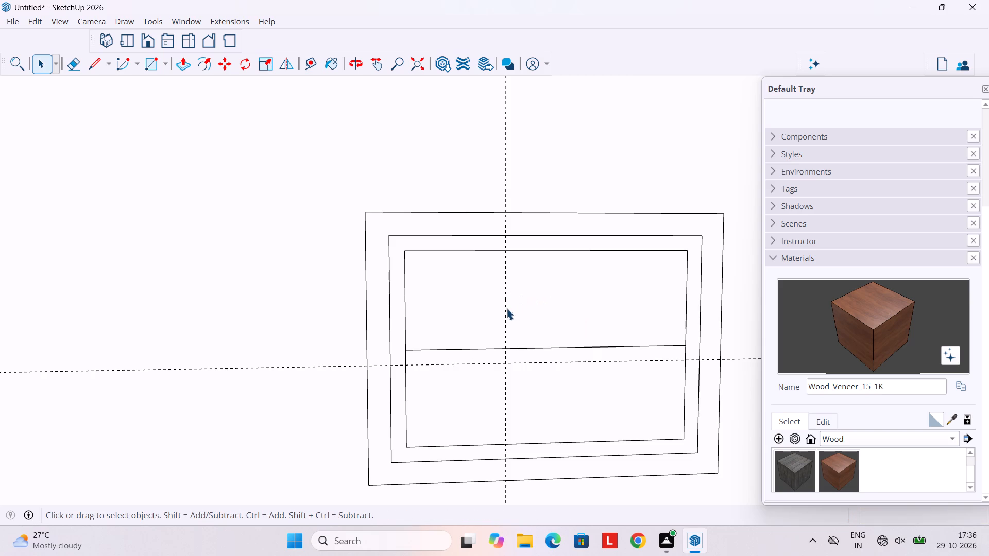
Place a second vertical guide 1.1' to the right of the first vertical guide.
key("t")
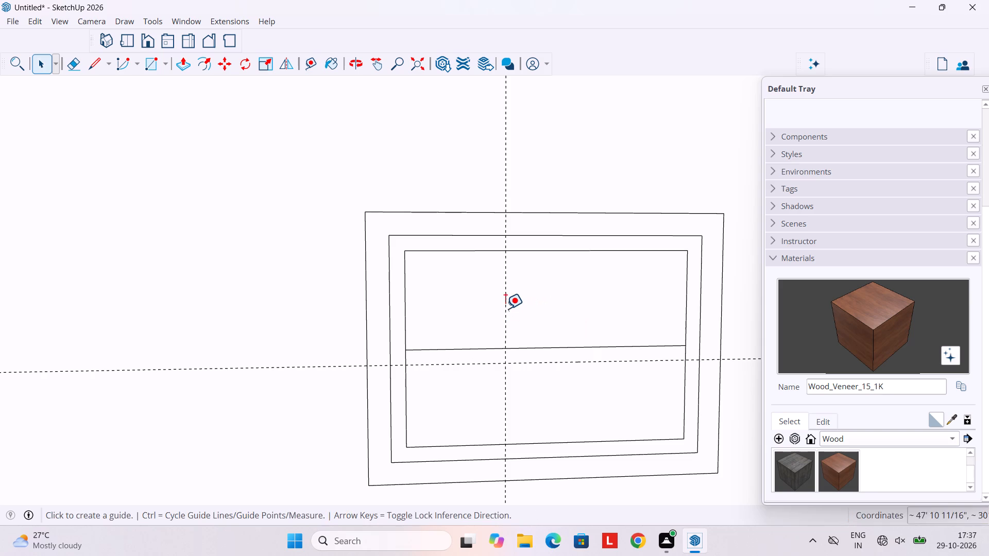
left_click(505, 309)
type("1.1'")
key("Return")
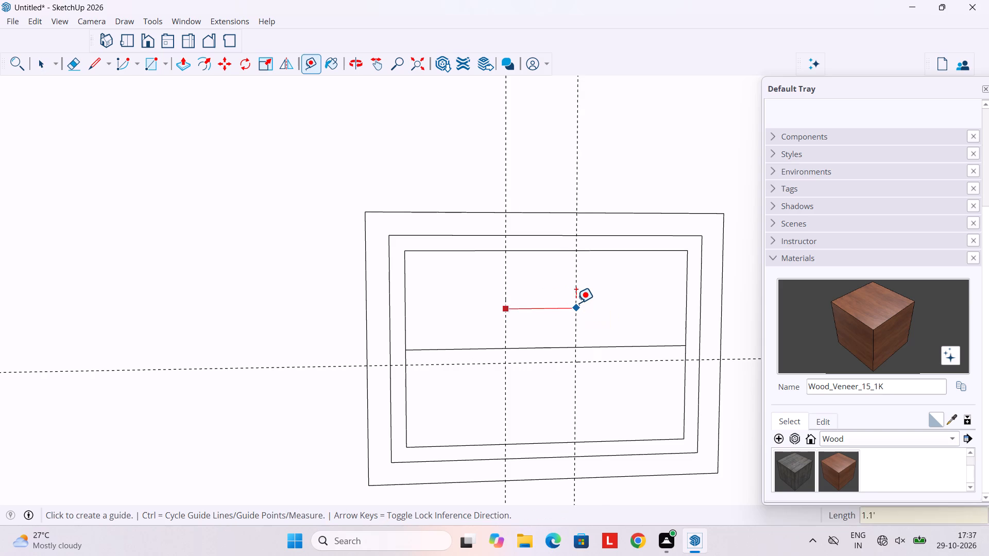
Place a vertical guide 2" to the right of each of the window's two vertical guides.
left_click(504, 314)
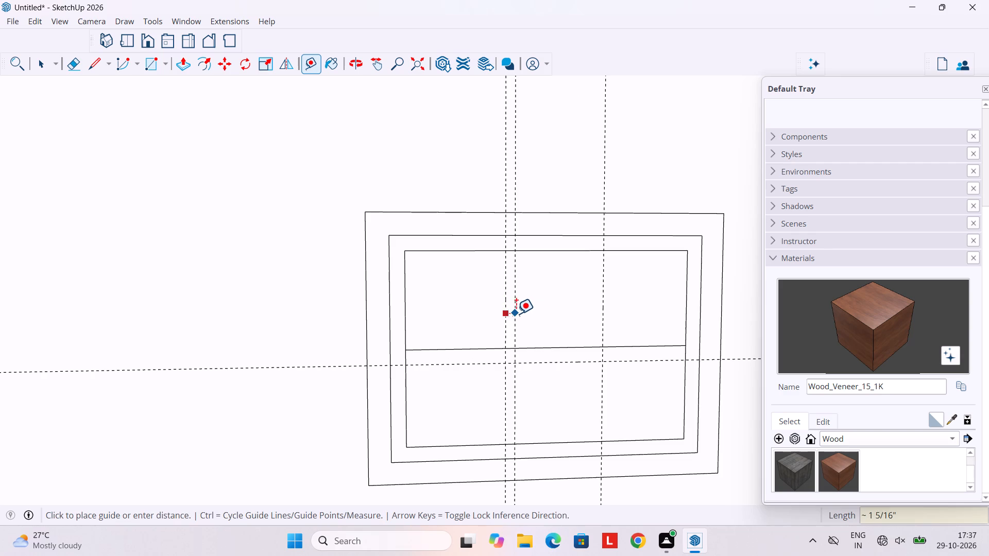
type("2\"")
key("Return")
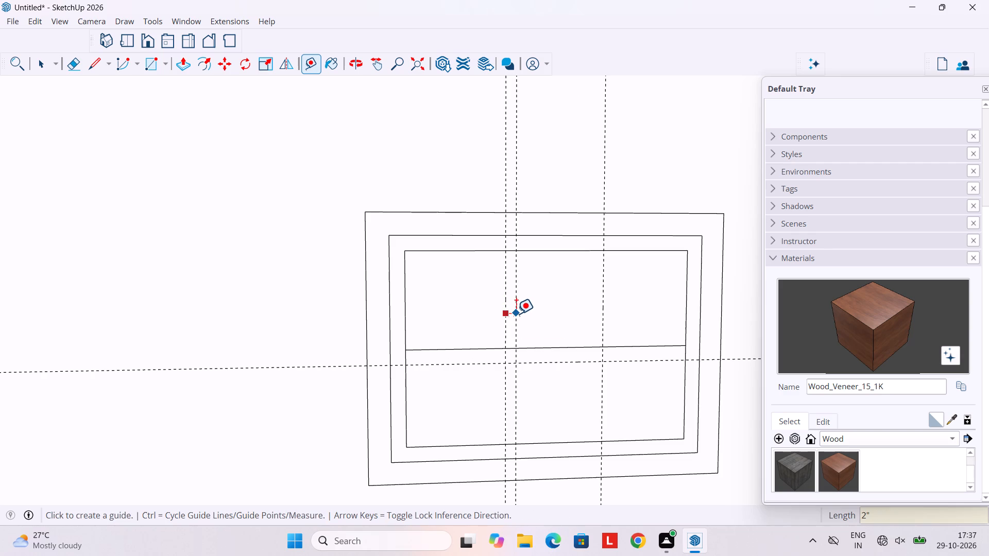
left_click(603, 318)
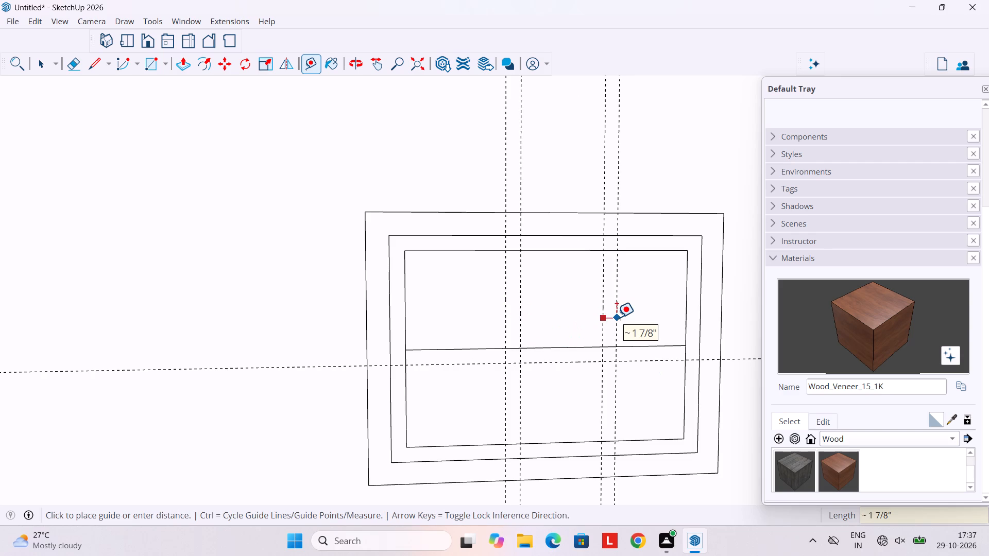
type("2\"")
key("Return")
Draw a line along the horizontal guide across the full width of the window's inner frame.
scroll(614, 298, "down", 2)
scroll(609, 321, "up", 2)
key("l")
scroll(428, 367, "up", 2)
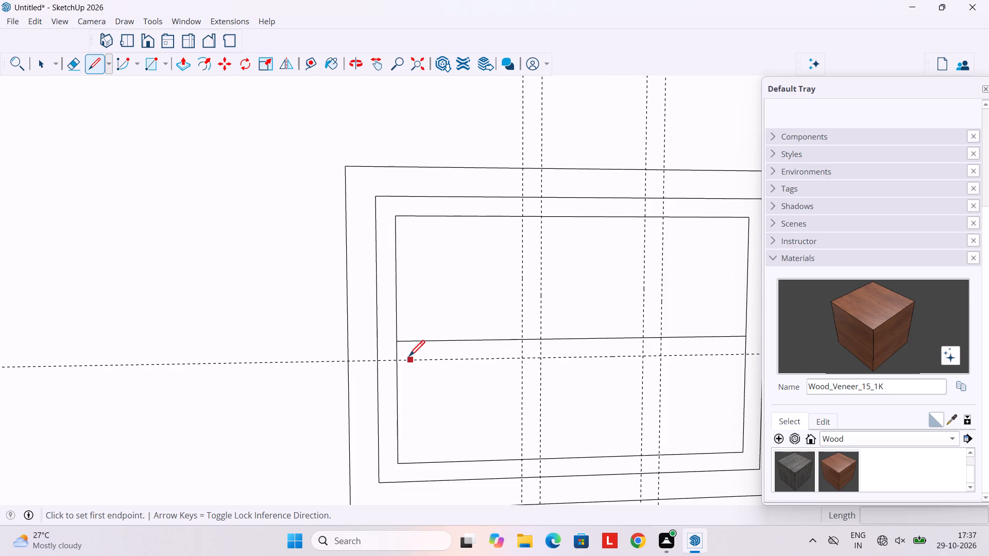
left_click(399, 358)
left_click(744, 357)
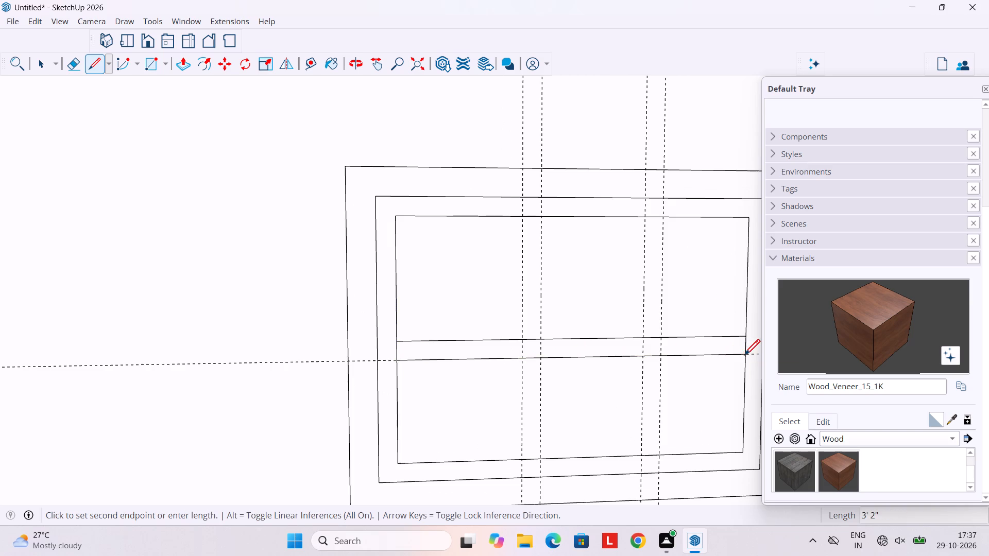
Draw four vertical lines along the guides from the window's midline up to the inner frame's top edge.
left_click(521, 336)
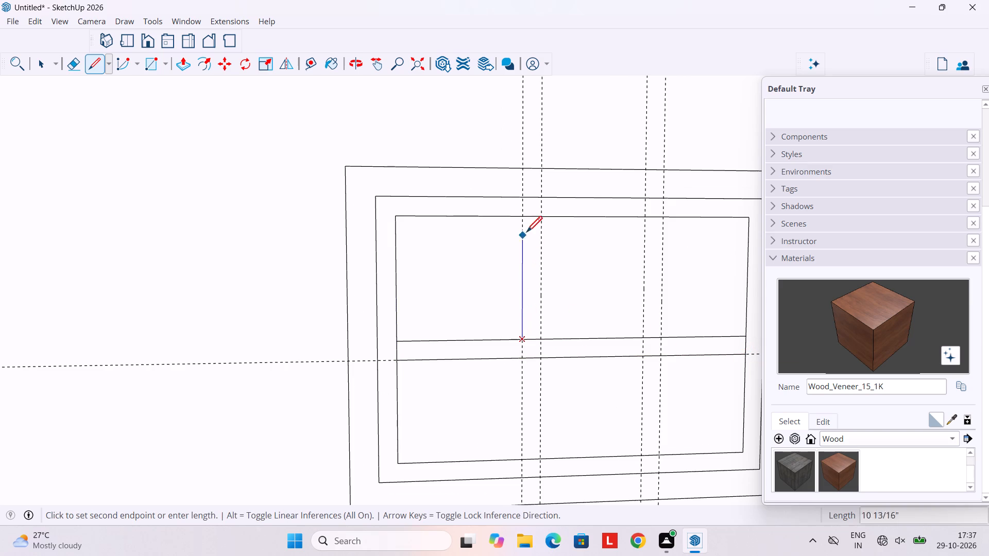
left_click(528, 218)
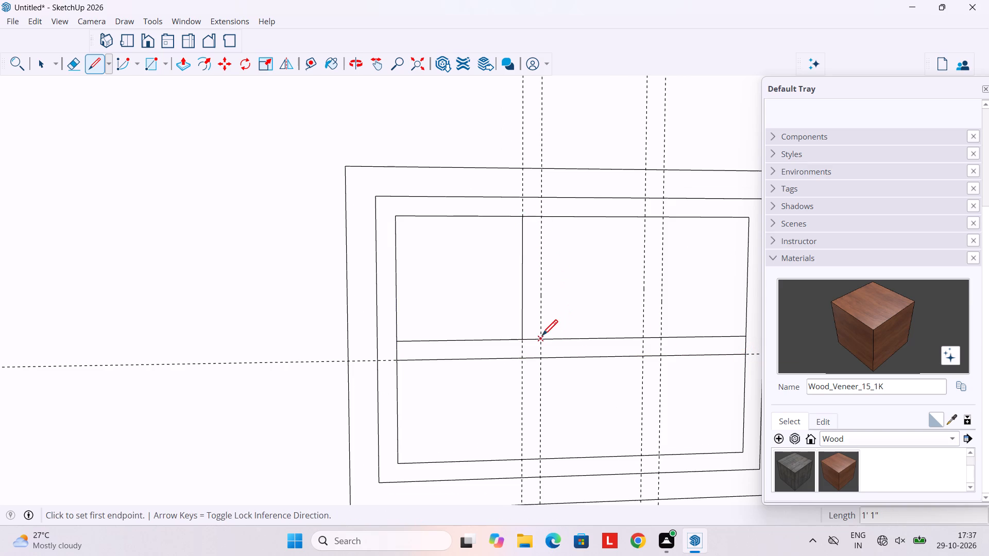
left_click(542, 337)
left_click(543, 220)
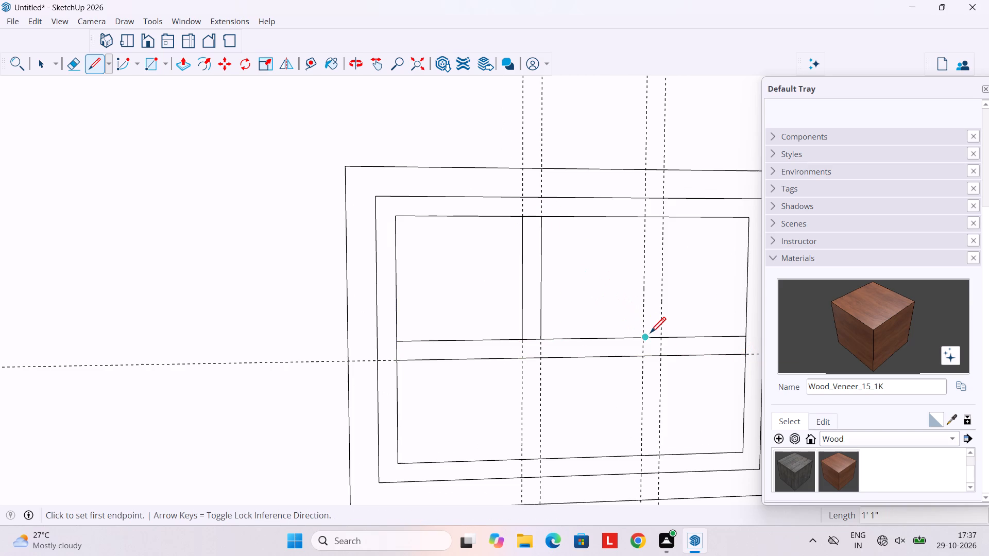
left_click(644, 332)
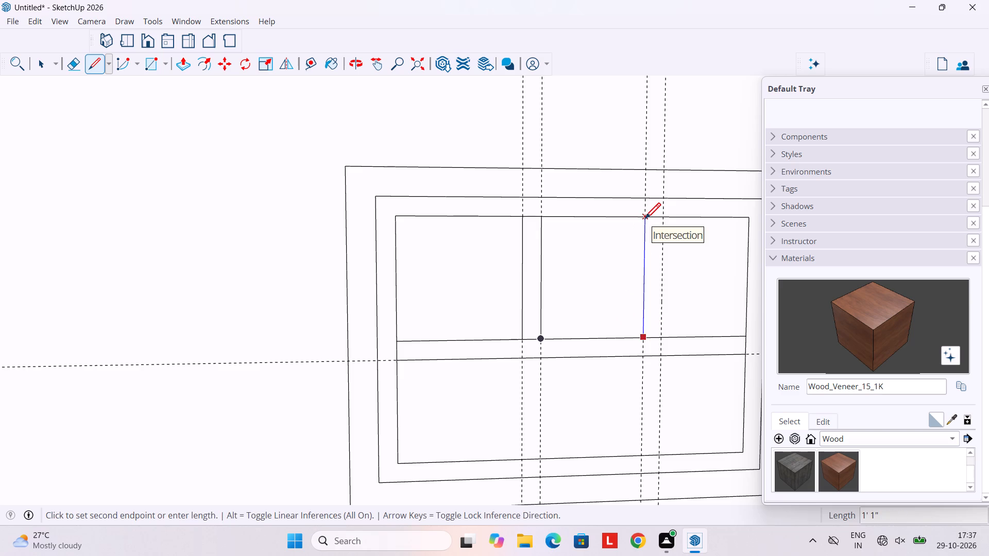
left_click(645, 220)
scroll(656, 340, "up", 12)
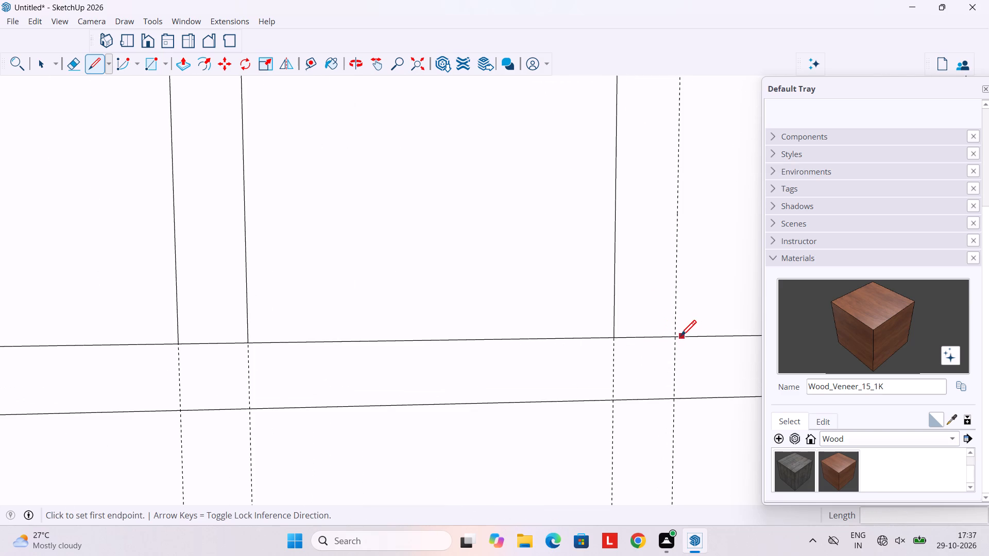
left_click(673, 338)
scroll(659, 287, "down", 10)
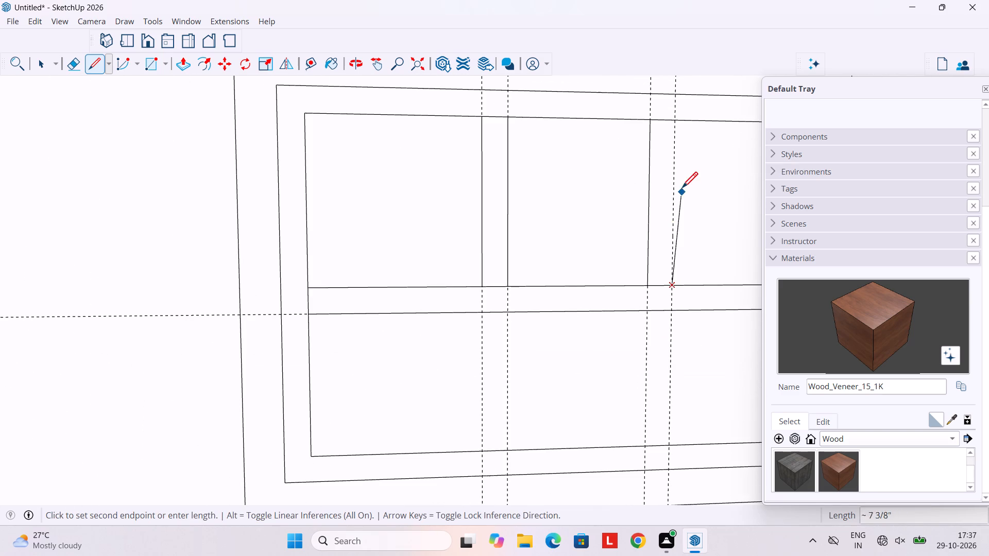
left_click(674, 126)
scroll(627, 268, "down", 4)
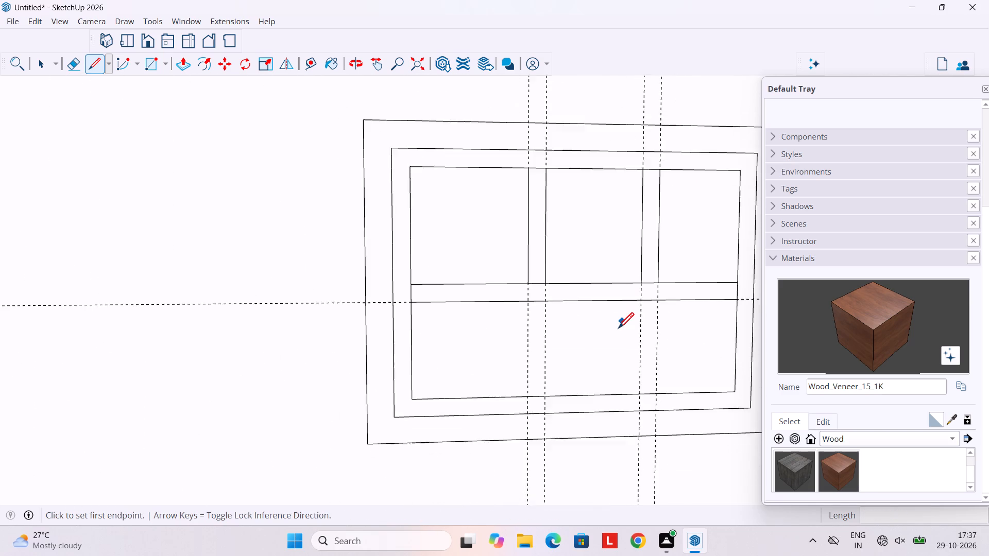
Erase the short edge segments closing the two vertical bars at the midline and at the inner frame's top edge.
scroll(618, 330, "down", 4)
key("space")
scroll(551, 349, "up", 3)
scroll(573, 324, "down", 3)
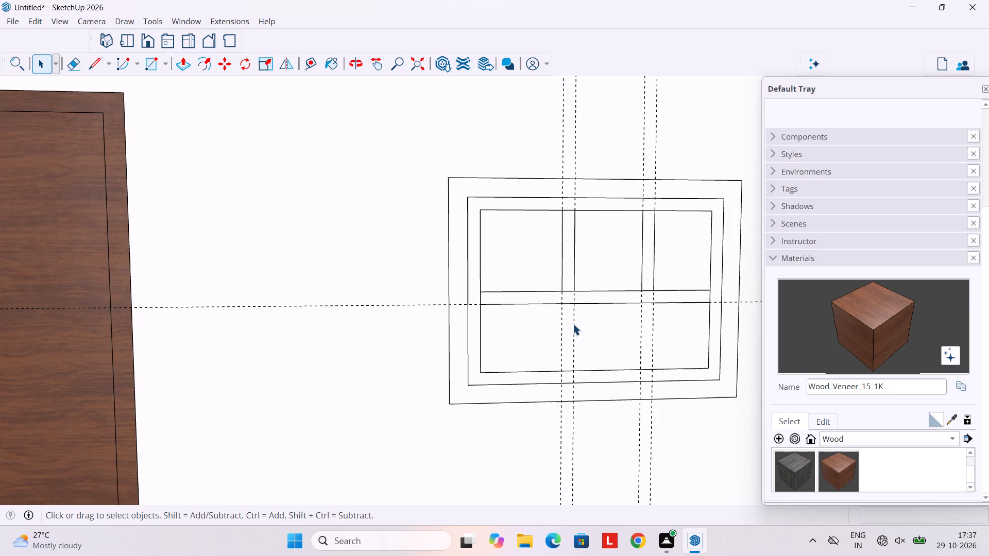
key("e")
scroll(567, 305, "up", 3)
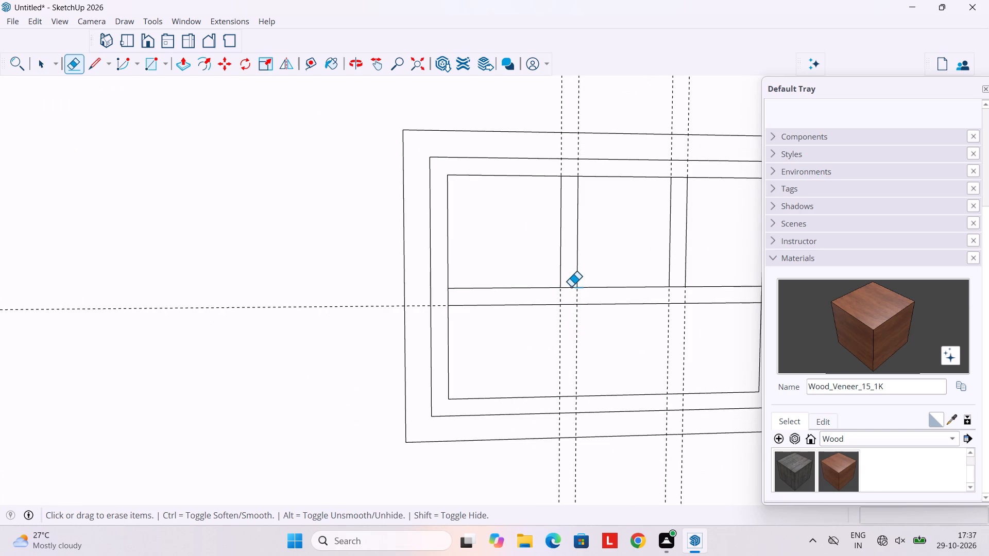
left_click(571, 287)
left_click(681, 287)
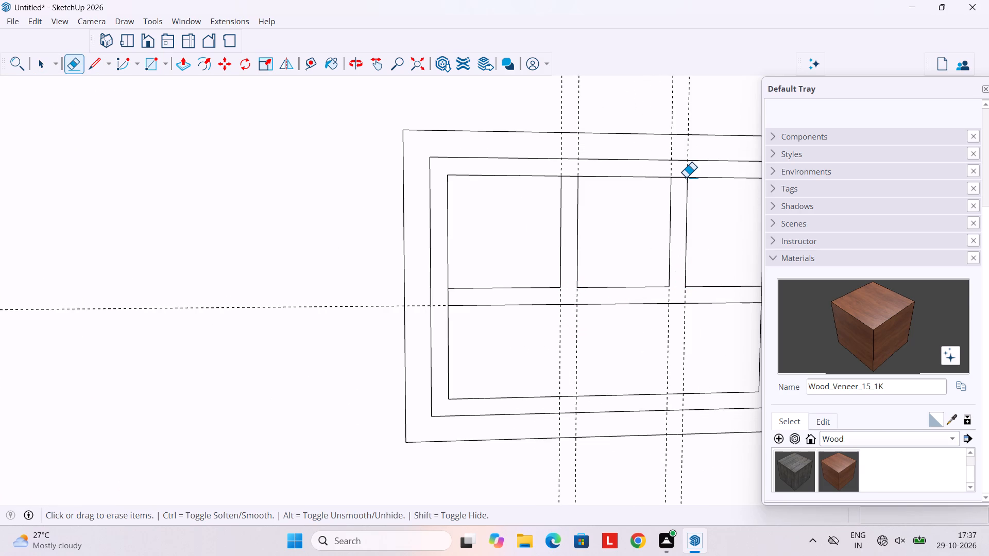
left_click(685, 178)
left_click(568, 177)
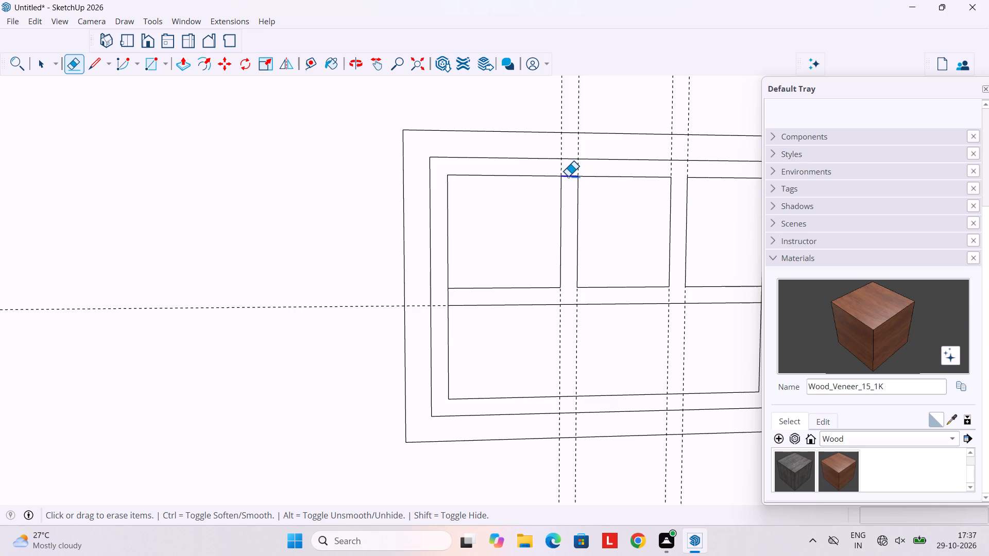
Erase the short inner-frame edge segments at both ends of the window's horizontal glazing bar.
scroll(605, 207, "down", 3)
scroll(590, 260, "down", 13)
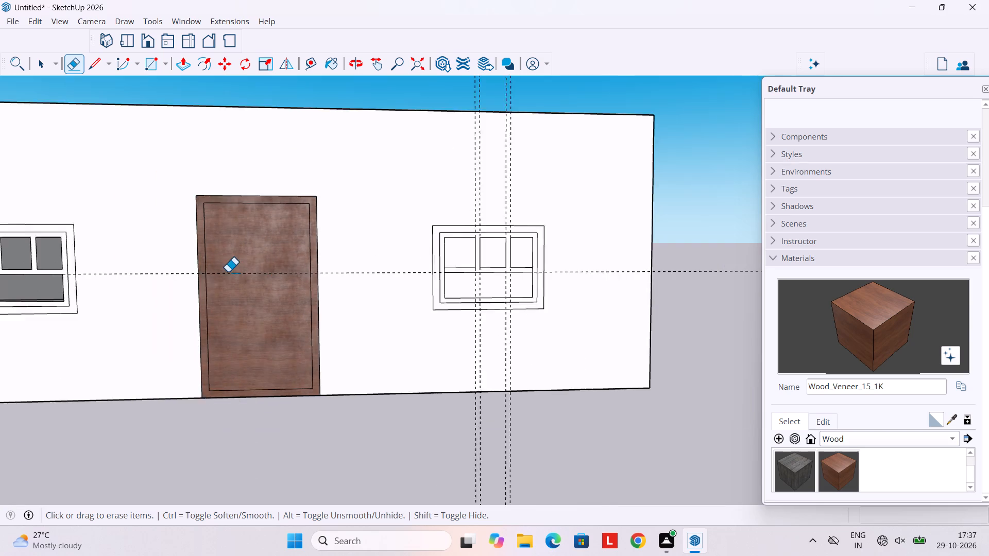
scroll(228, 272, "down", 1)
scroll(117, 268, "up", 2)
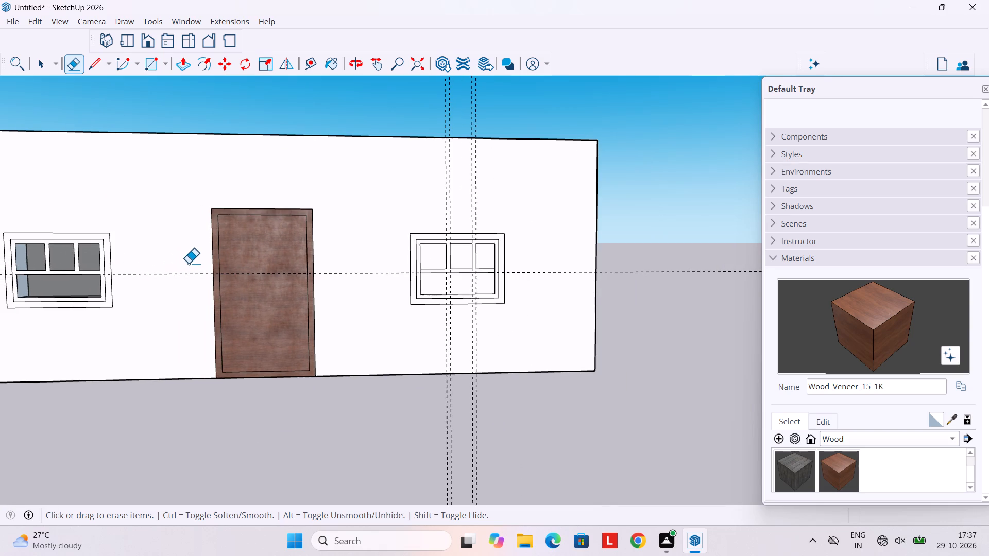
scroll(507, 259, "up", 9)
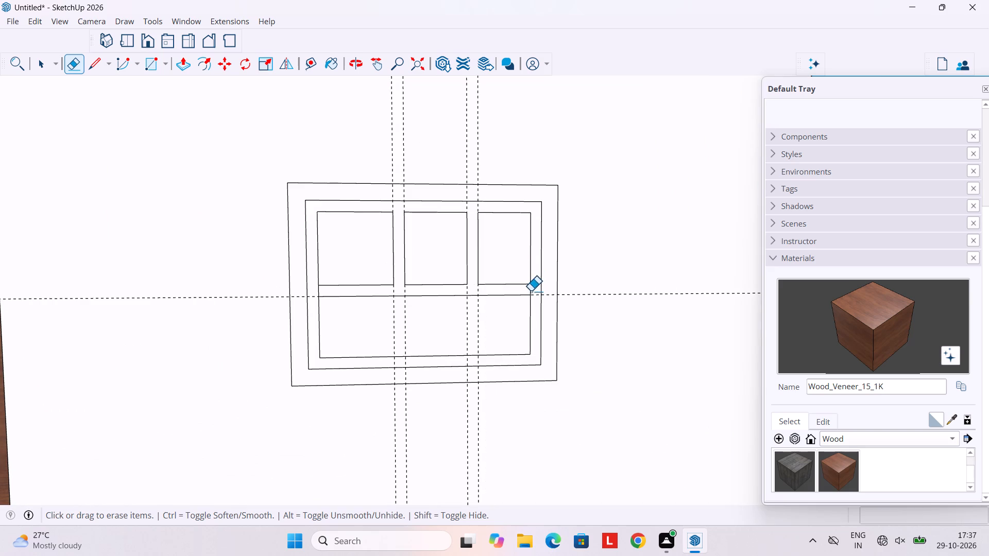
left_click(531, 291)
left_click(319, 292)
Delete all guides from the model.
left_click(37, 26)
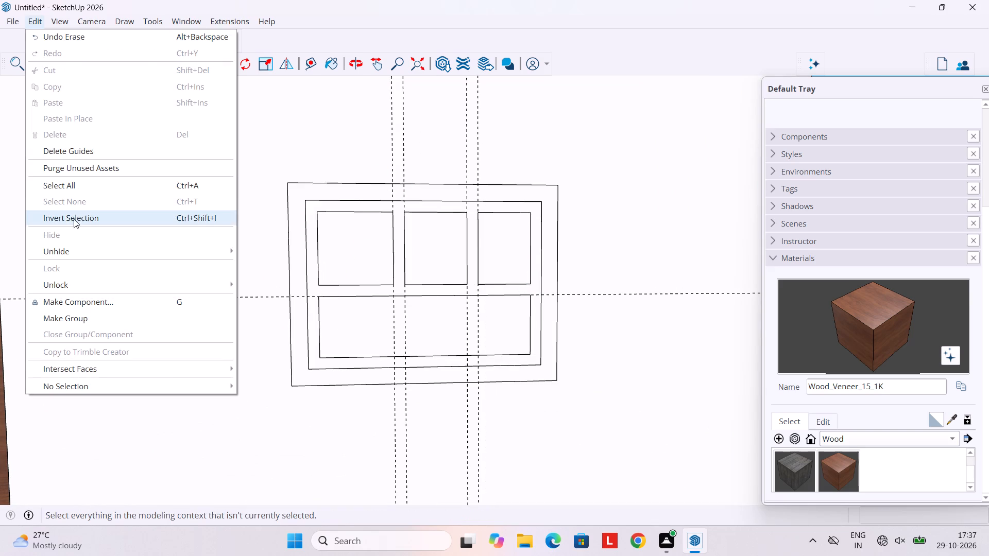
left_click(106, 155)
Paint the window's three upper panes and its wide lower pane with the Glass_Safety_01 material.
scroll(527, 244, "down", 2)
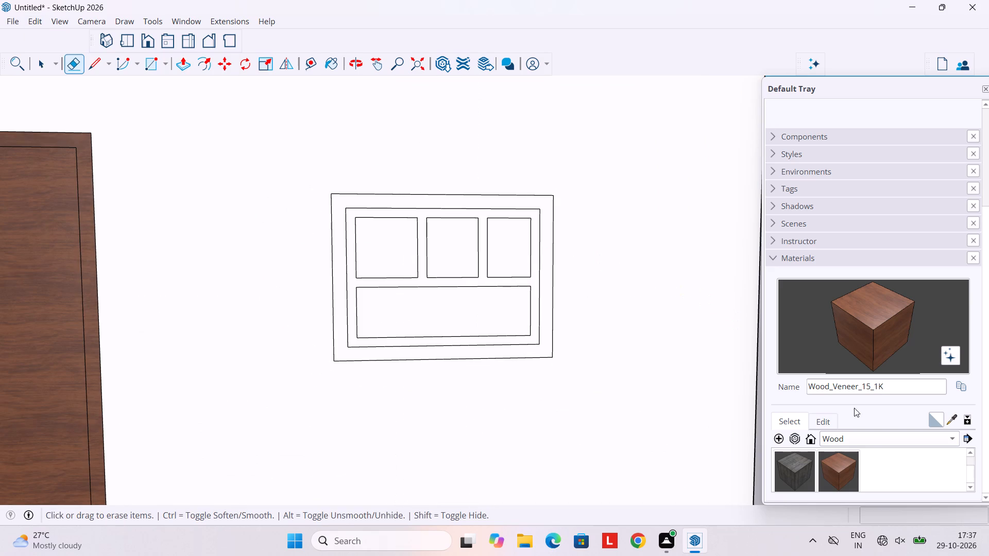
scroll(873, 438, "up", 1)
scroll(873, 440, "down", 2)
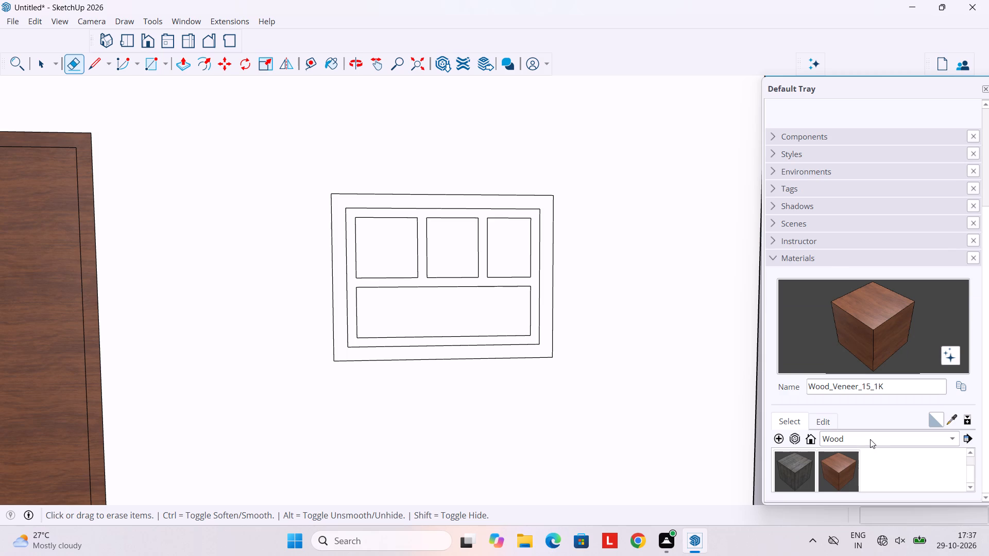
left_click(870, 439)
left_click(862, 326)
left_click(883, 488)
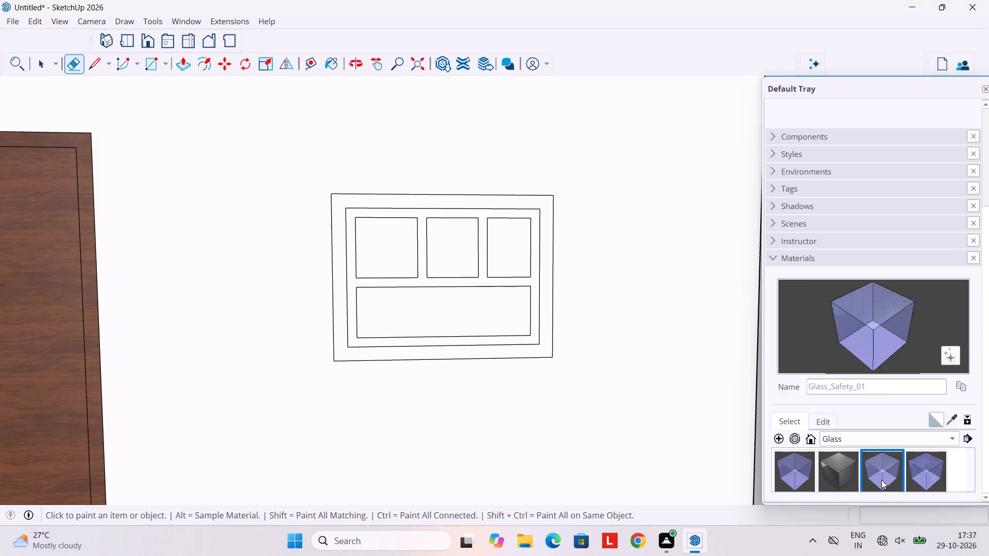
left_click(880, 478)
left_click(508, 255)
left_click(465, 308)
left_click(447, 244)
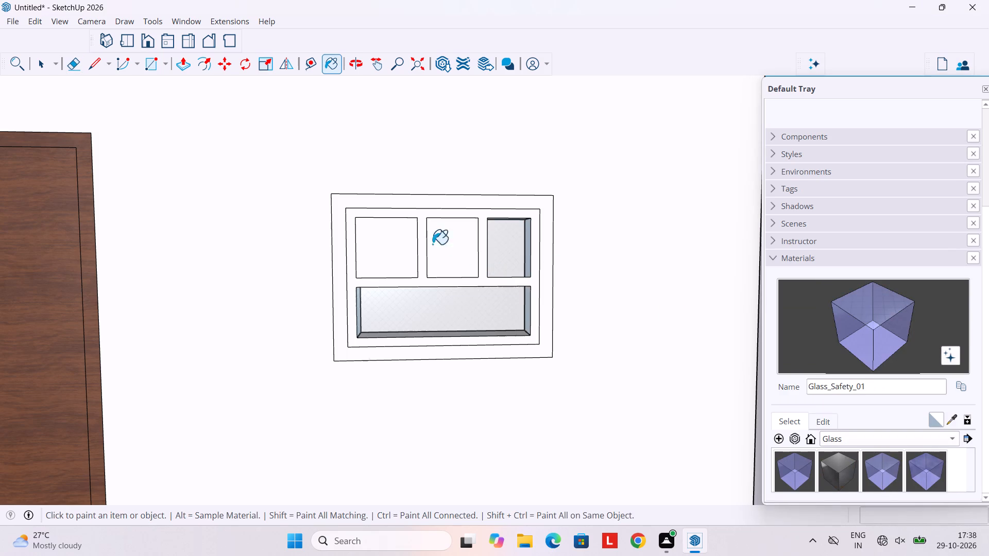
left_click(381, 250)
Draw a horizontal line across the middle of the side-wall window's inner frame, from its left edge to its right edge.
scroll(438, 318, "down", 9)
middle_click_drag(323, 345, 376, 350)
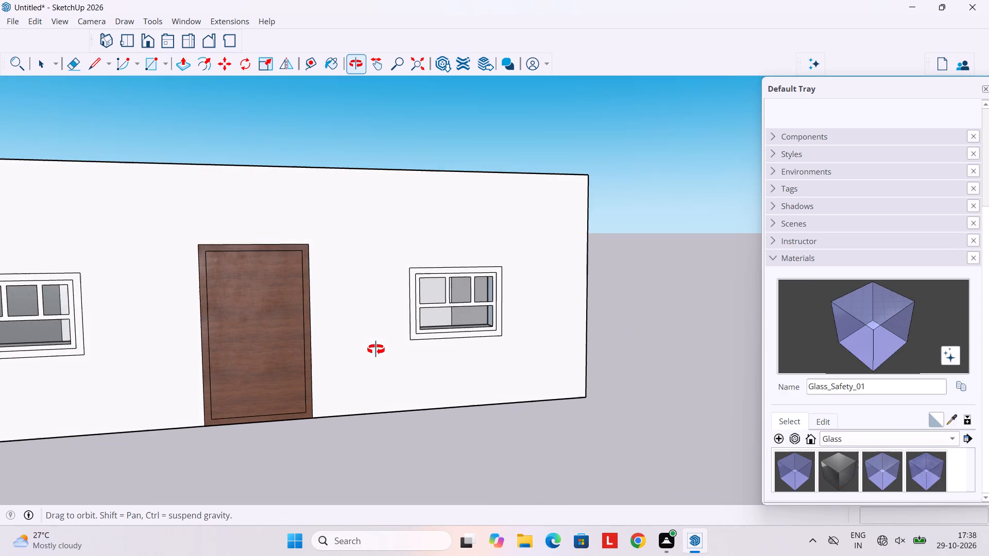
middle_click_drag(376, 350, 332, 347)
scroll(443, 311, "down", 4)
middle_click_drag(494, 315, 288, 307)
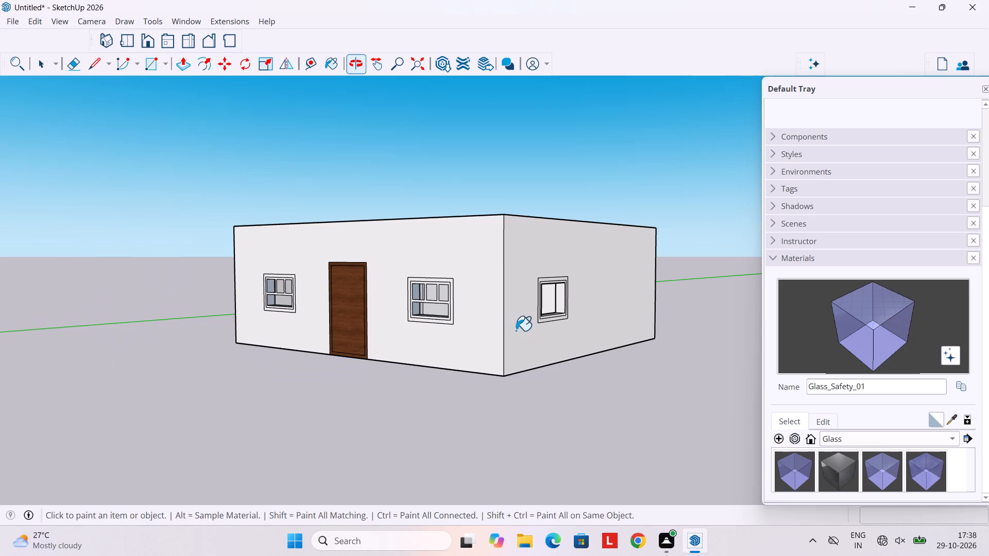
middle_click_drag(516, 331, 391, 335)
scroll(524, 310, "up", 3)
middle_click_drag(525, 309, 453, 319)
scroll(451, 314, "up", 3)
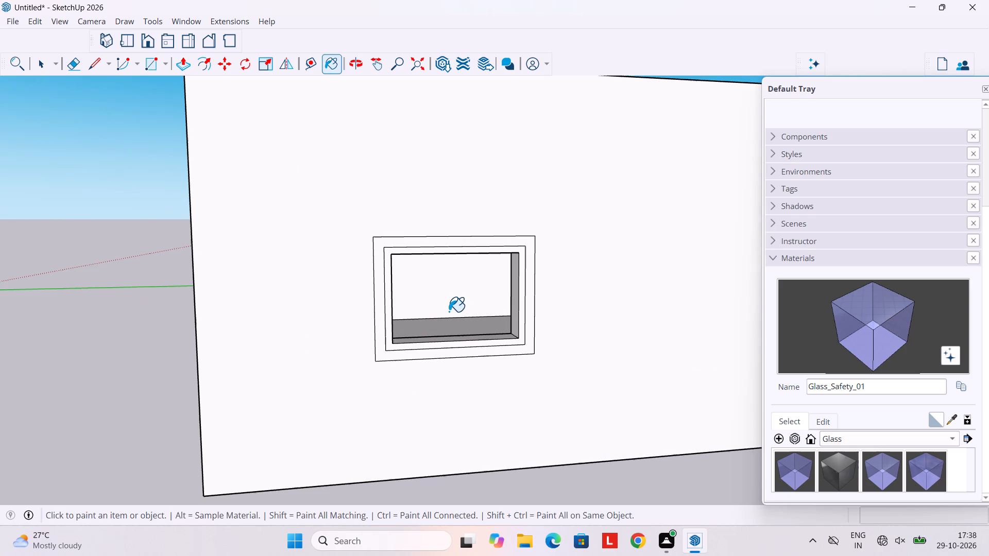
key("l")
scroll(444, 311, "up", 3)
scroll(346, 297, "down", 4)
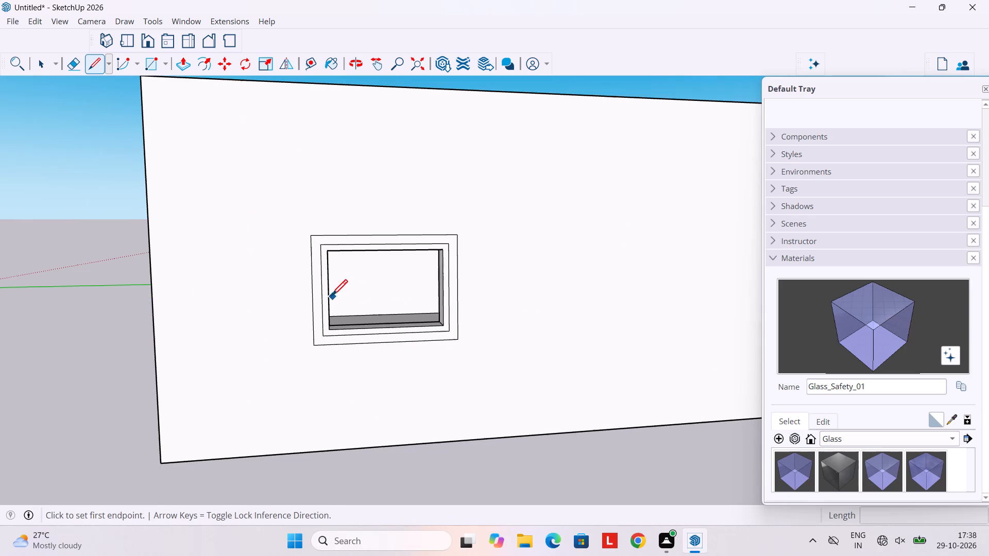
left_click(329, 297)
left_click(443, 291)
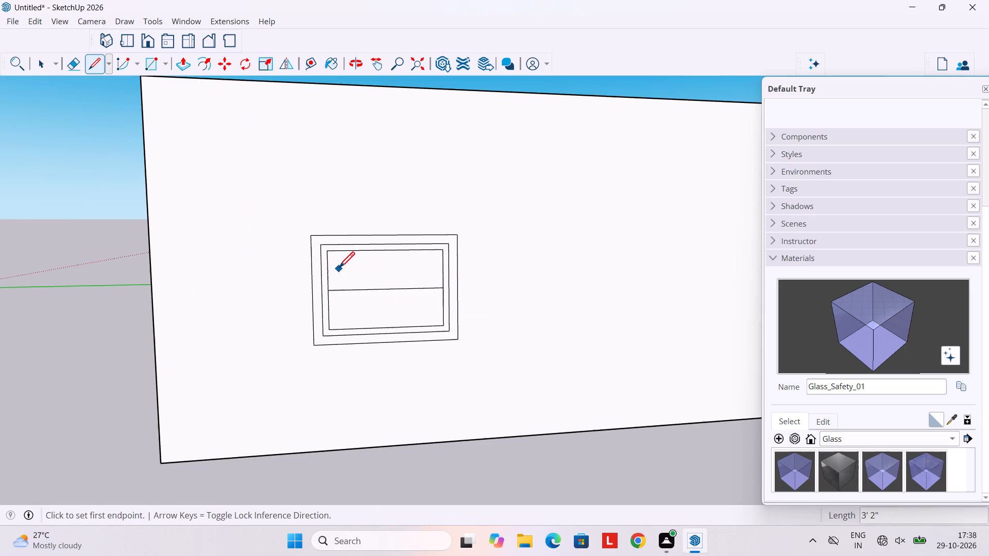
Place a horizontal guide 3" below the side-wall window's midline.
scroll(338, 269, "up", 6)
key("t")
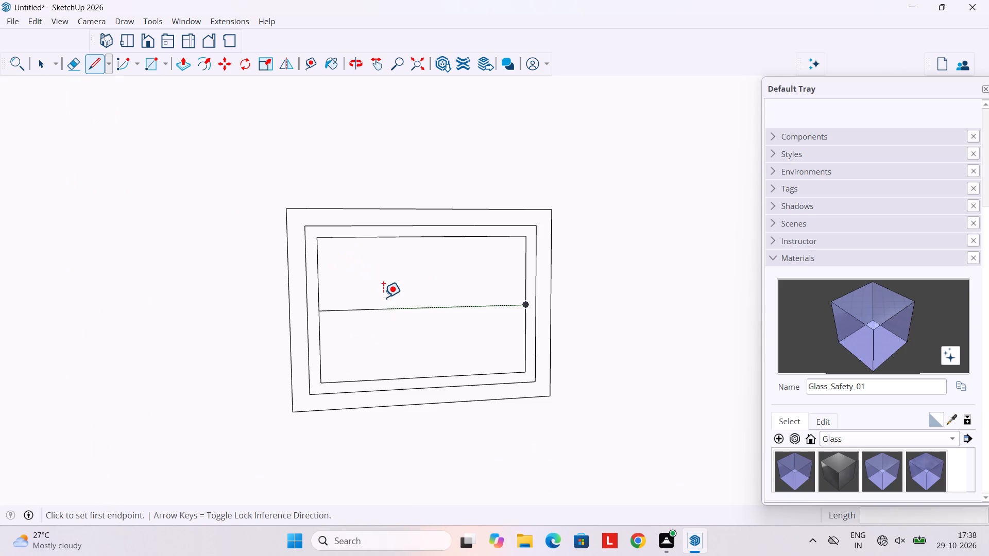
scroll(383, 298, "up", 2)
left_click(405, 311)
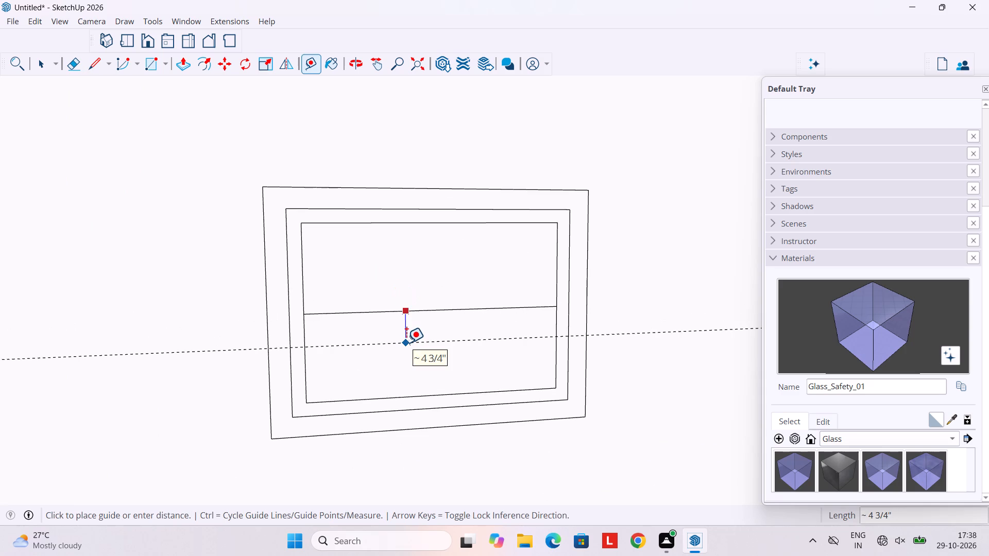
type("3\"")
key("Return")
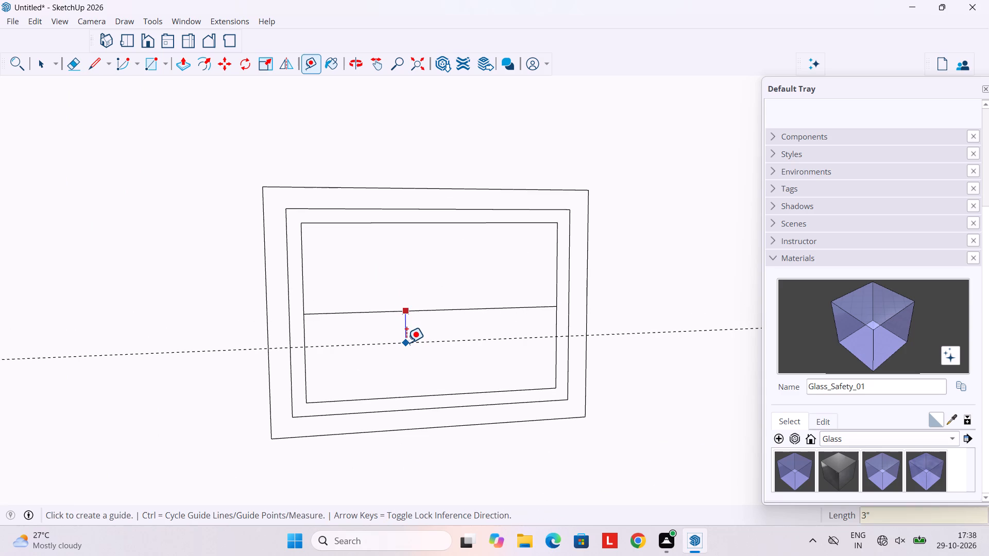
Place a vertical guide 1.1' inward from the left edge of the side-wall window's inner frame.
left_click(302, 271)
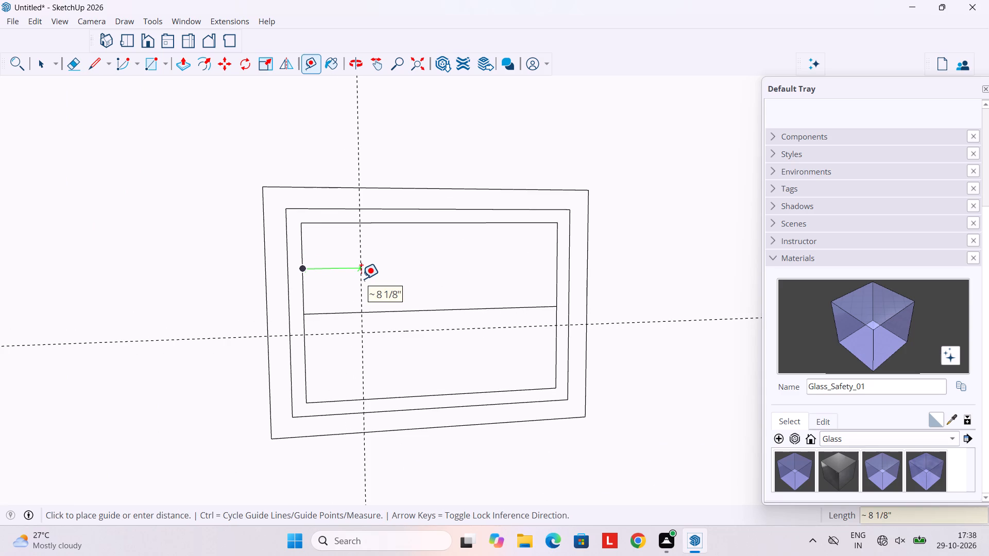
type("1.1'")
key("Return")
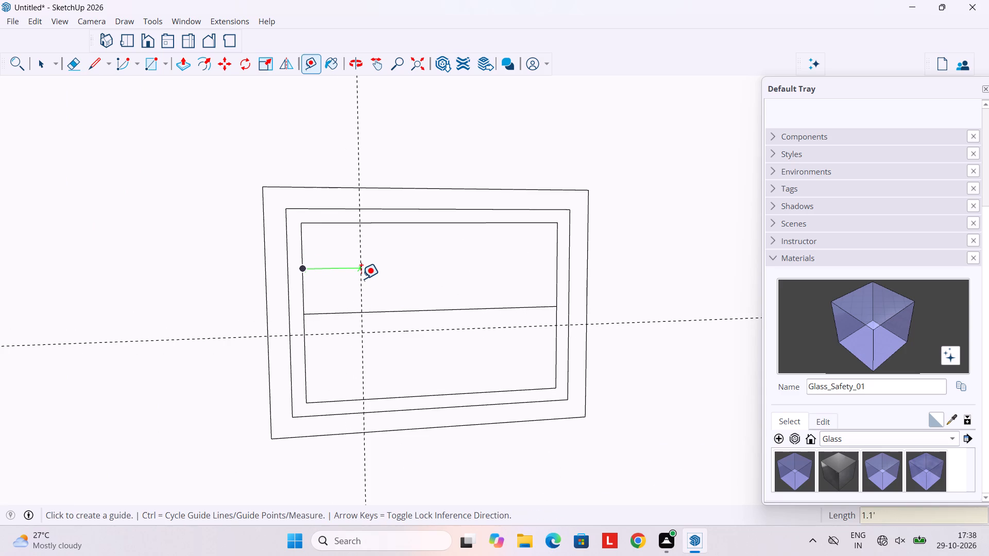
Place a second vertical guide 1.1' to the right of the first vertical guide across the side-wall window.
left_click(395, 270)
key("space")
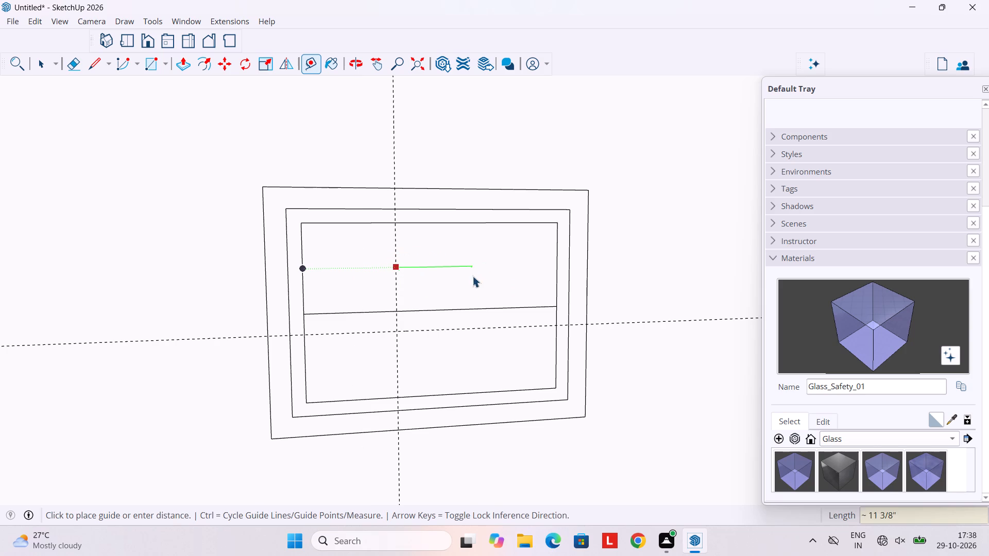
key("t")
left_click(394, 277)
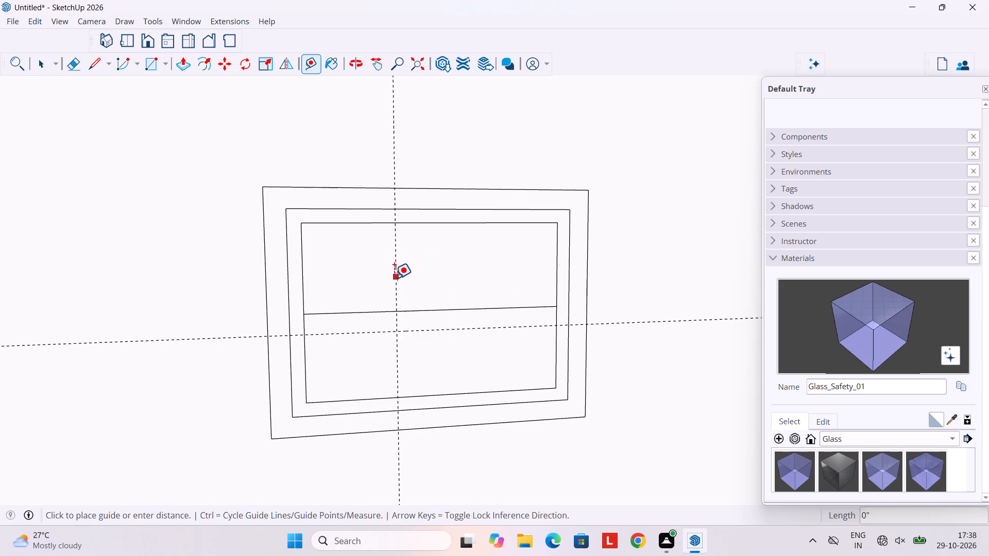
type("1.1'")
key("Return")
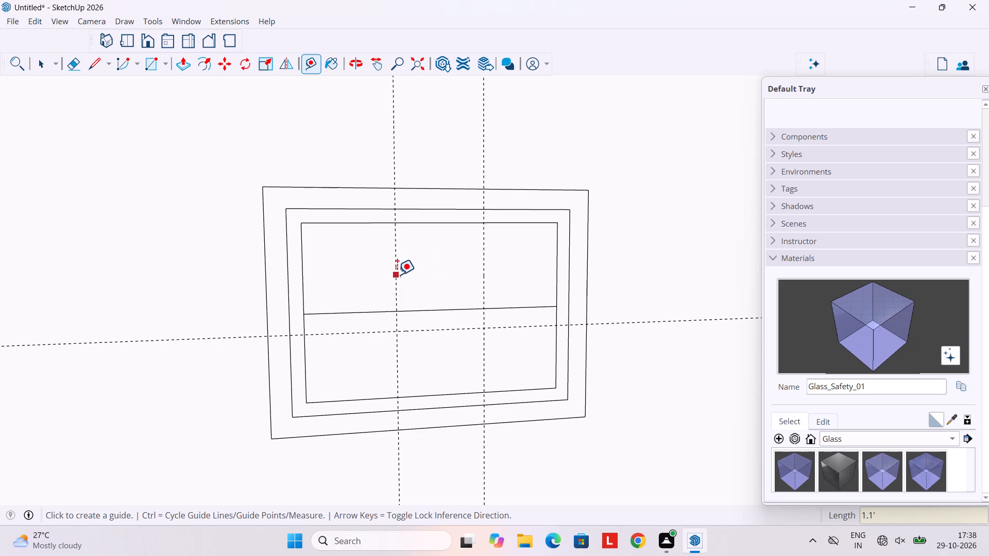
Place a vertical guide 2" to the right of each of the two vertical guides to set the glazing bar widths.
left_click(397, 275)
key("1")
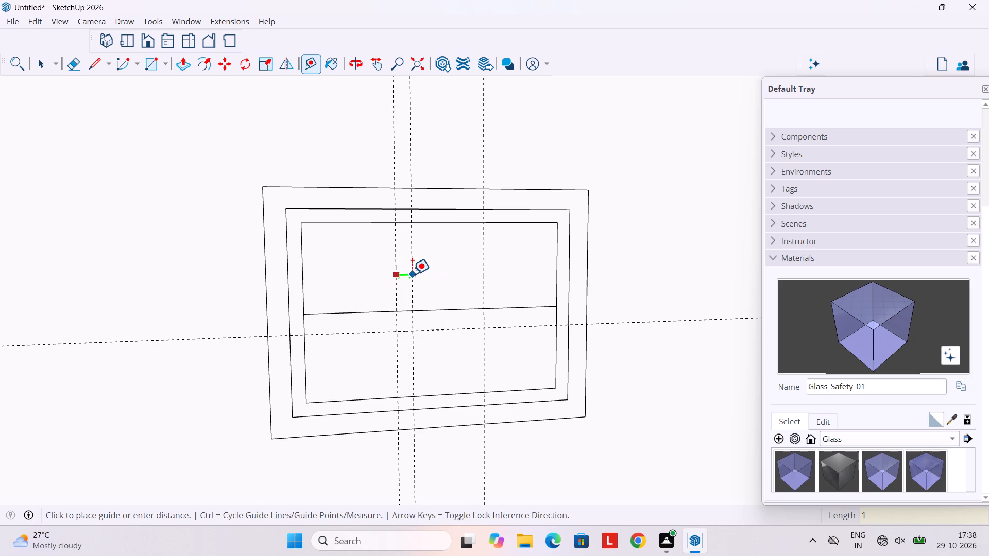
key("BackSpace")
key("2")
key("shift+quotedbl")
key("Return")
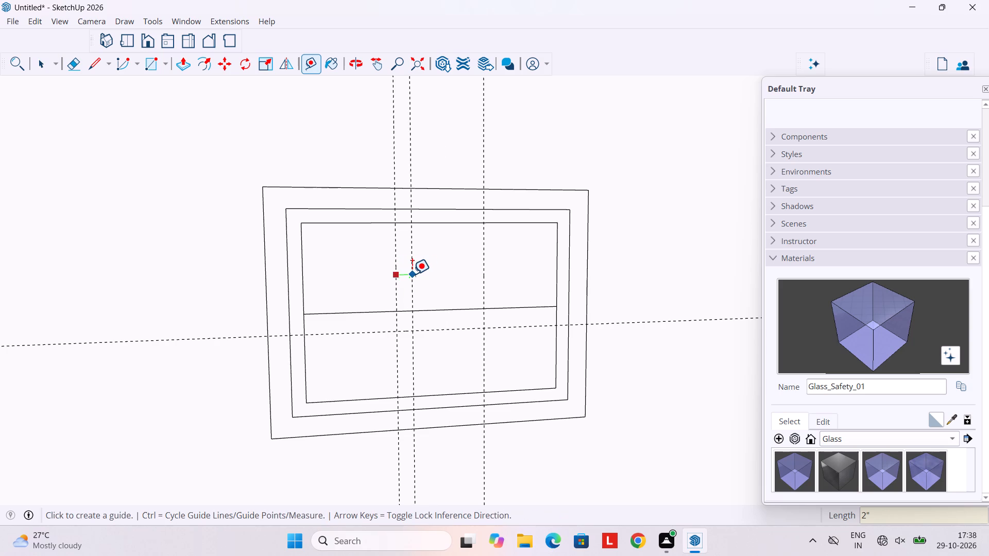
left_click(482, 276)
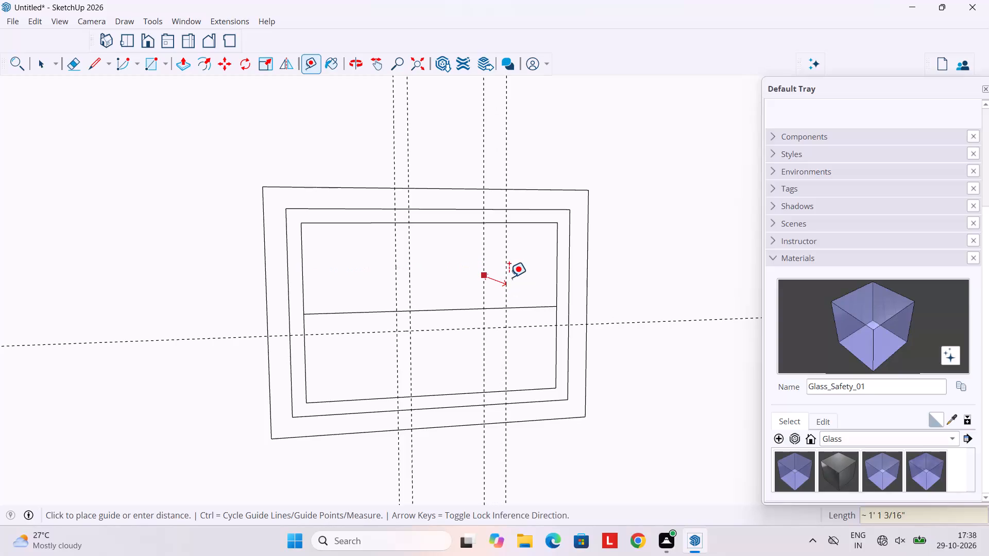
type("2\"")
key("Return")
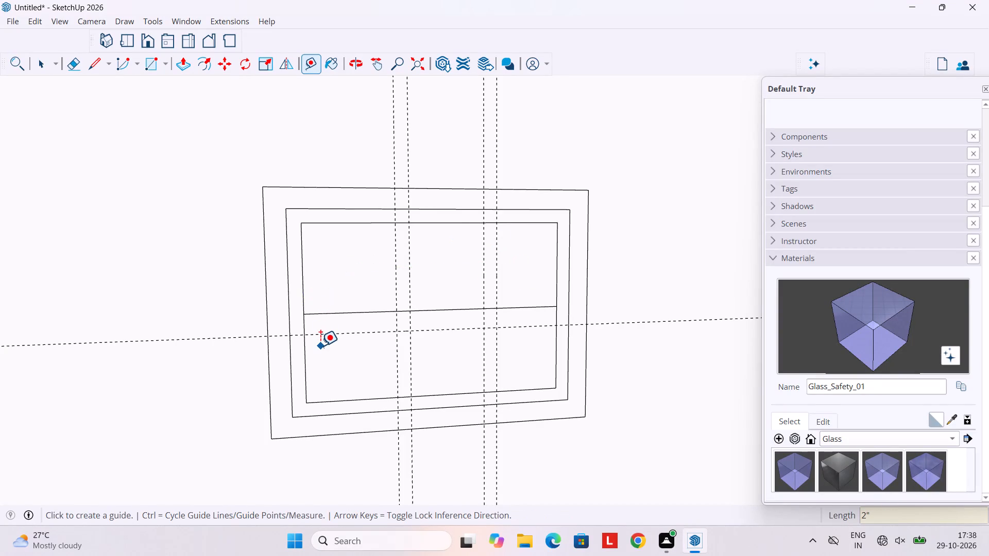
Place a horizontal guide 2" below the side-wall window's drawn midline.
scroll(320, 346, "up", 1)
key("l")
scroll(320, 346, "up", 3)
scroll(329, 324, "down", 3)
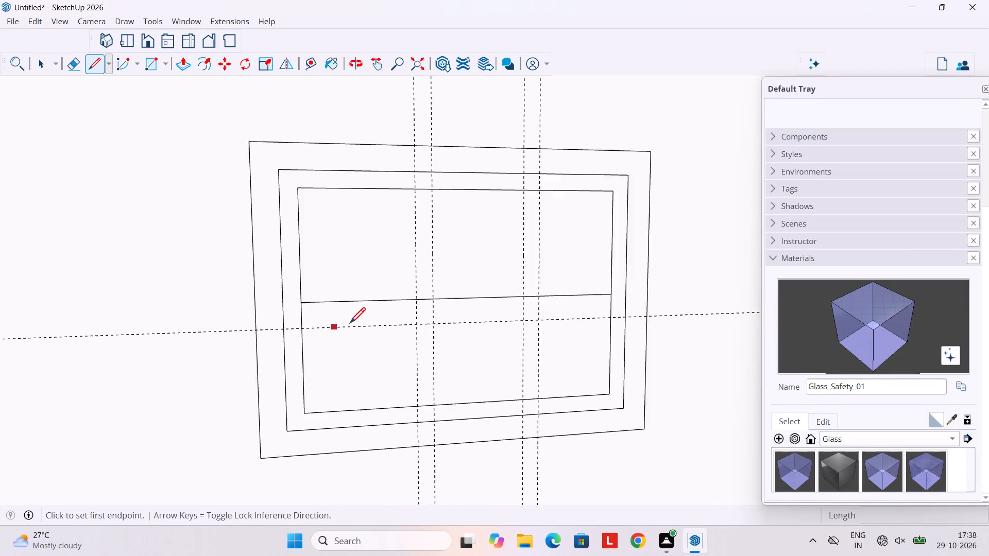
scroll(350, 325, "down", 1)
scroll(448, 329, "up", 6)
scroll(565, 313, "down", 3)
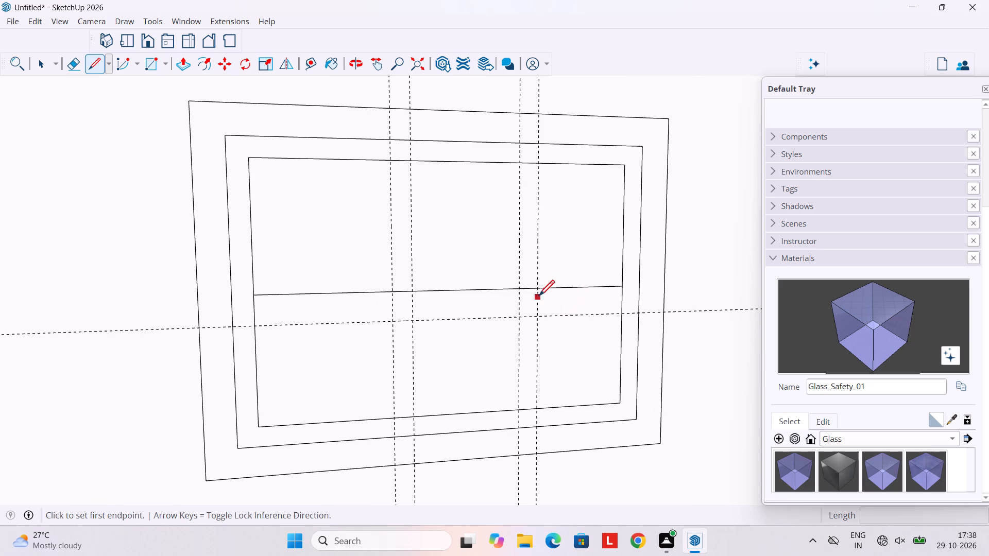
key("t")
left_click(492, 286)
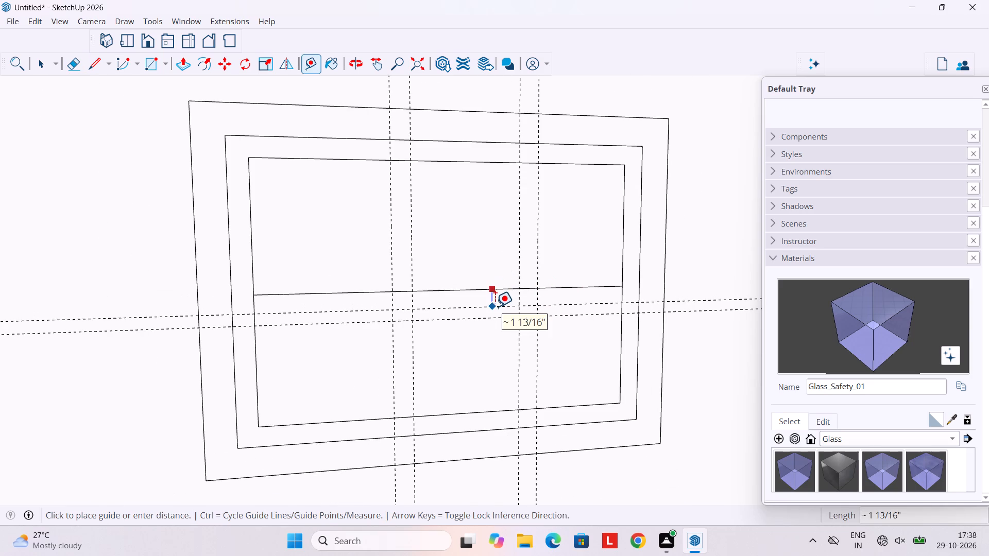
type("2\"")
key("Return")
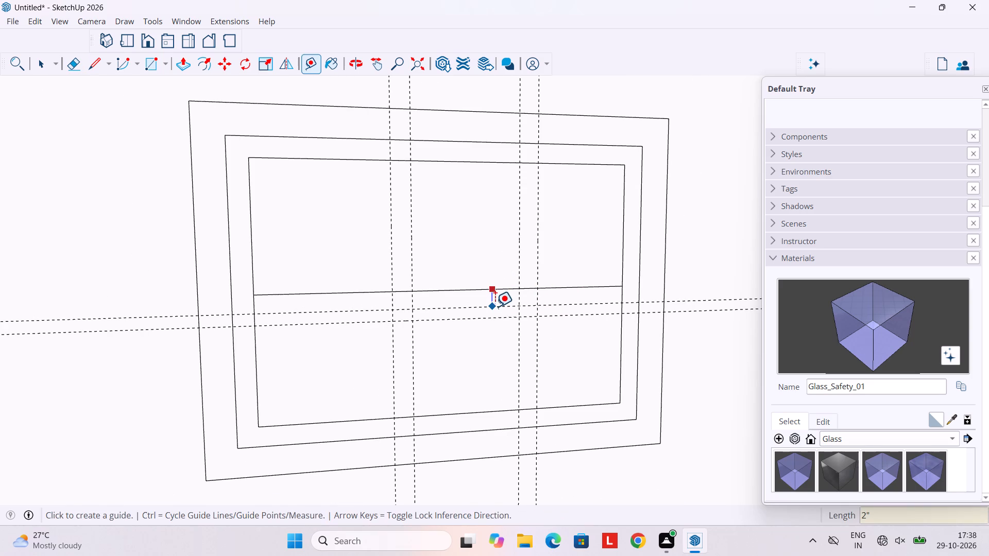
Draw a horizontal line along the 2" guide, across the inner frame from its left edge to its right edge.
key("l")
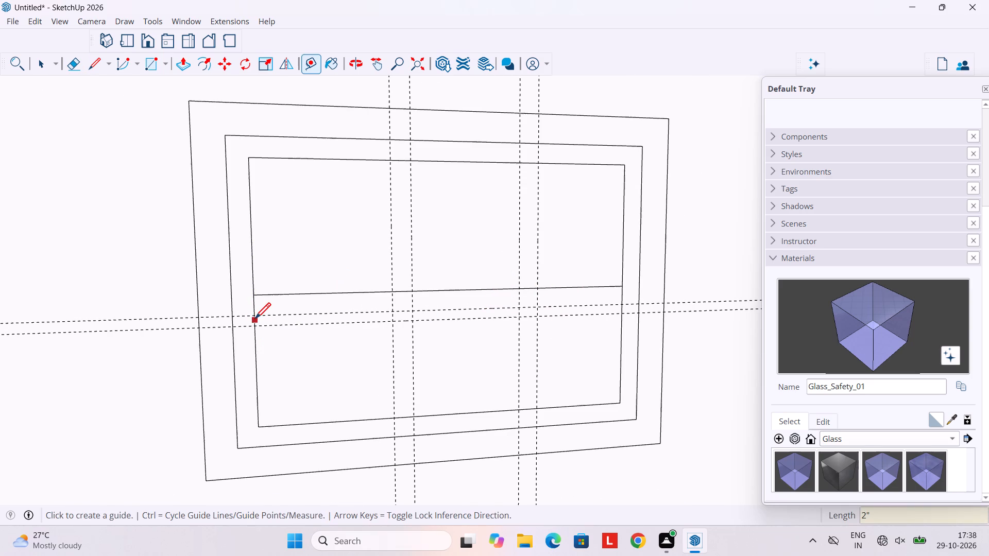
left_click(255, 318)
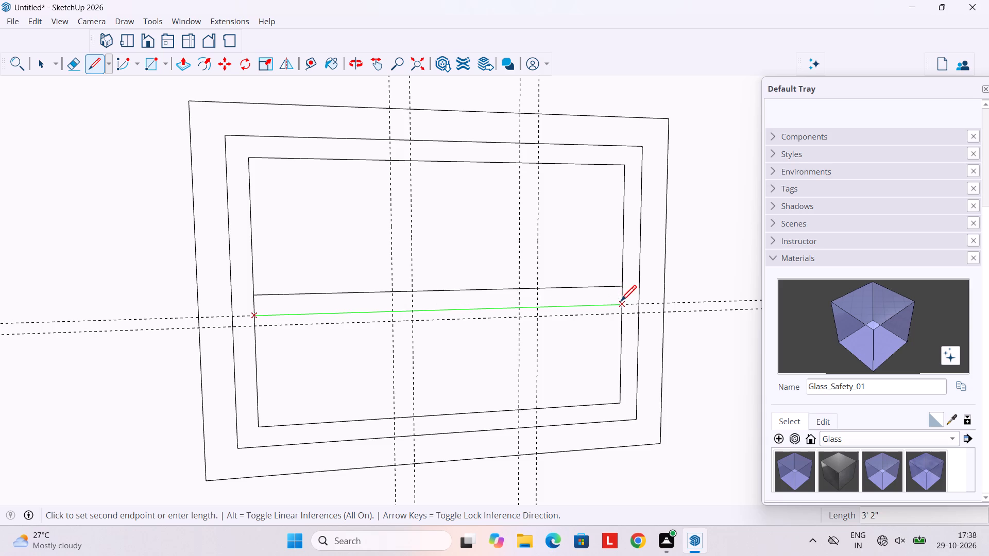
left_click(621, 303)
Draw four vertical lines along the vertical guides, from the window's midline up to the inner frame's top edge.
left_click(391, 292)
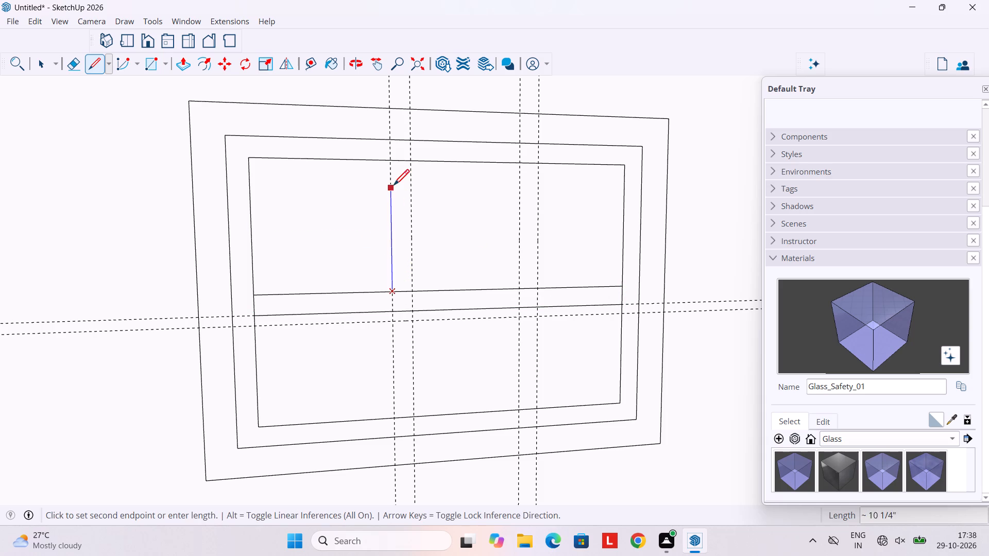
left_click(395, 157)
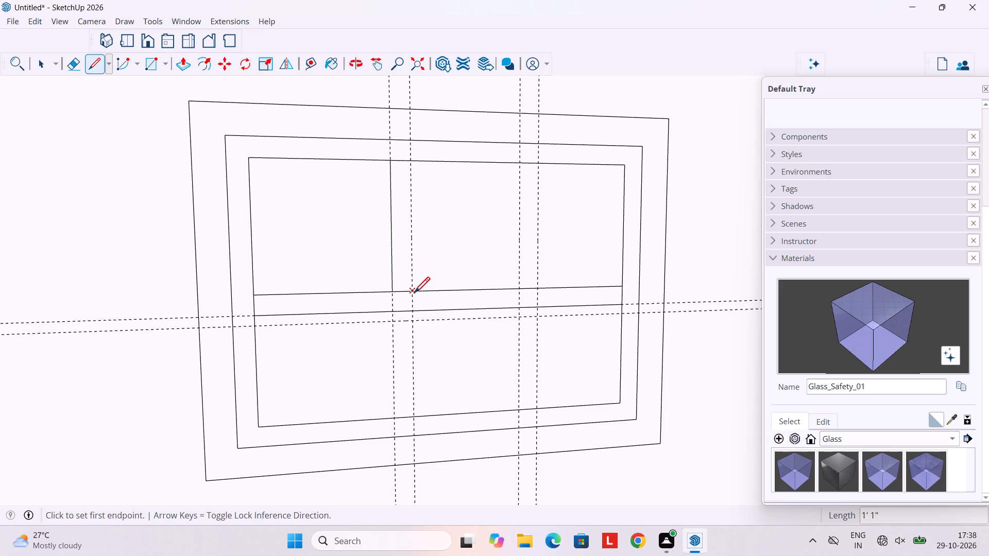
left_click(412, 291)
left_click(418, 165)
left_click(521, 291)
left_click(524, 167)
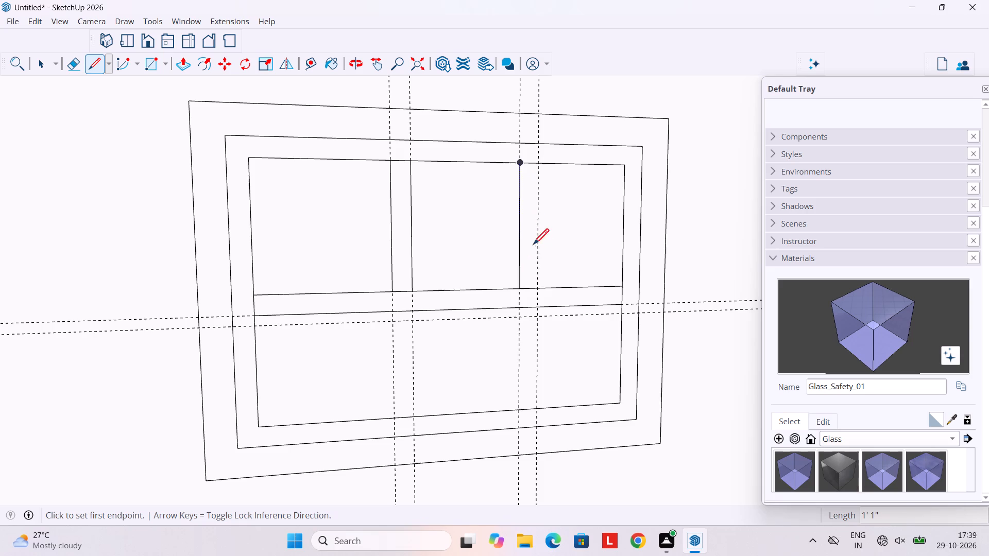
left_click(540, 289)
left_click(540, 167)
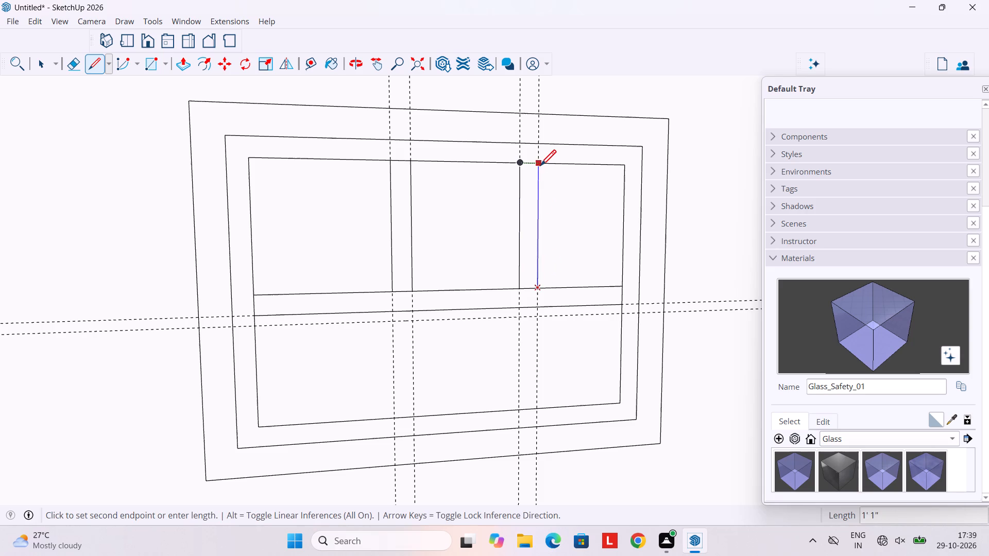
Erase the short edge segments where the glazing bars meet each other and the inner frame, leaving three upper panes and one lower pane.
scroll(459, 297, "down", 3)
scroll(459, 298, "up", 3)
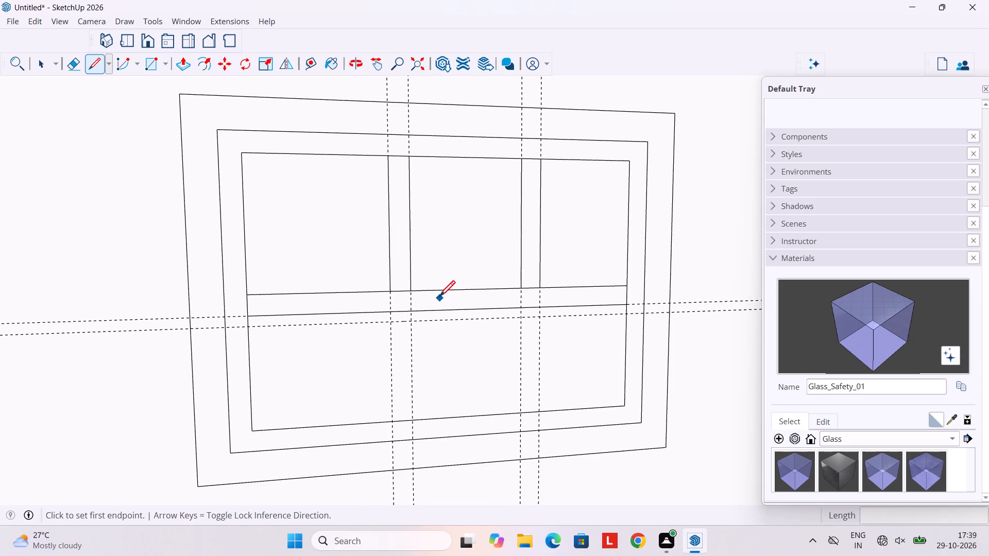
key("r")
key("e")
scroll(396, 294, "up", 2)
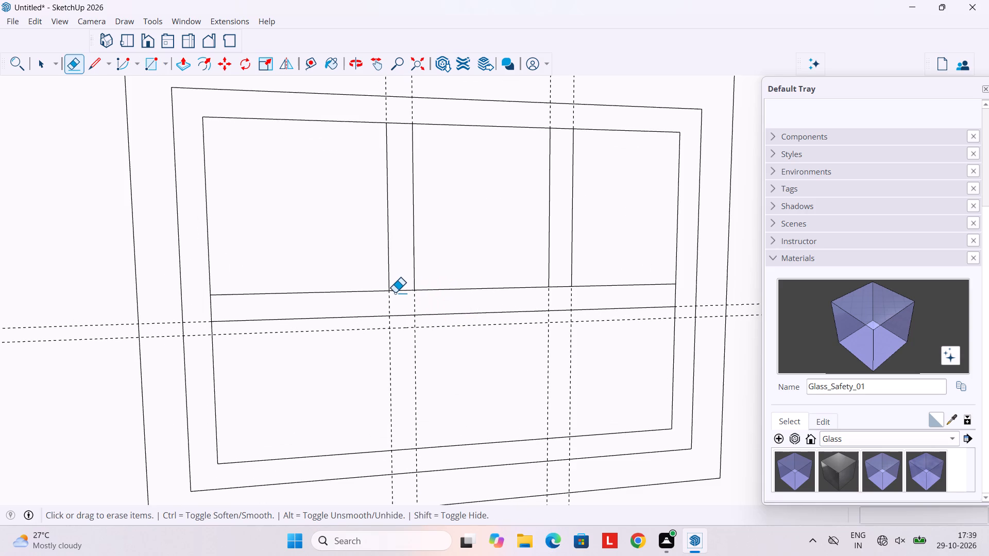
left_click(399, 288)
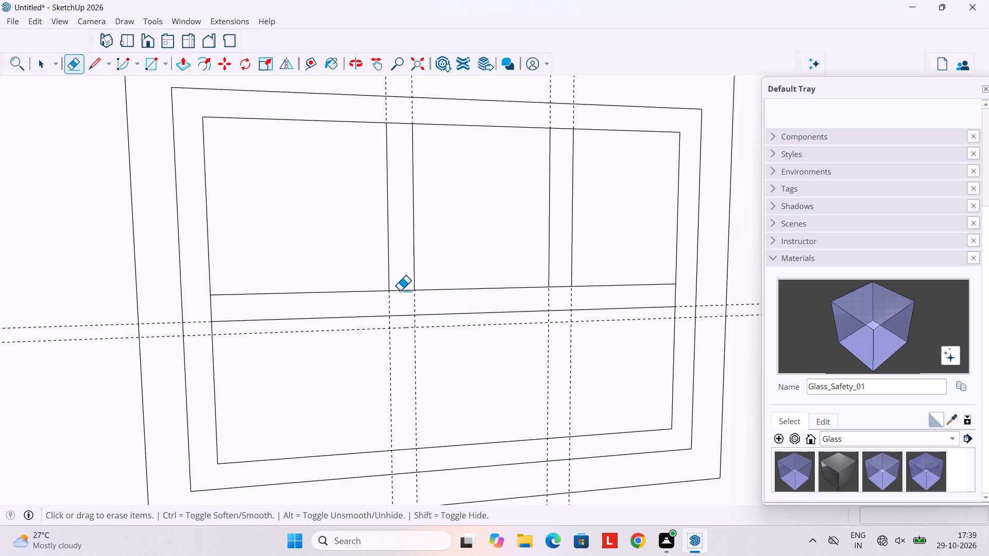
left_click(400, 289)
scroll(388, 224, "down", 4)
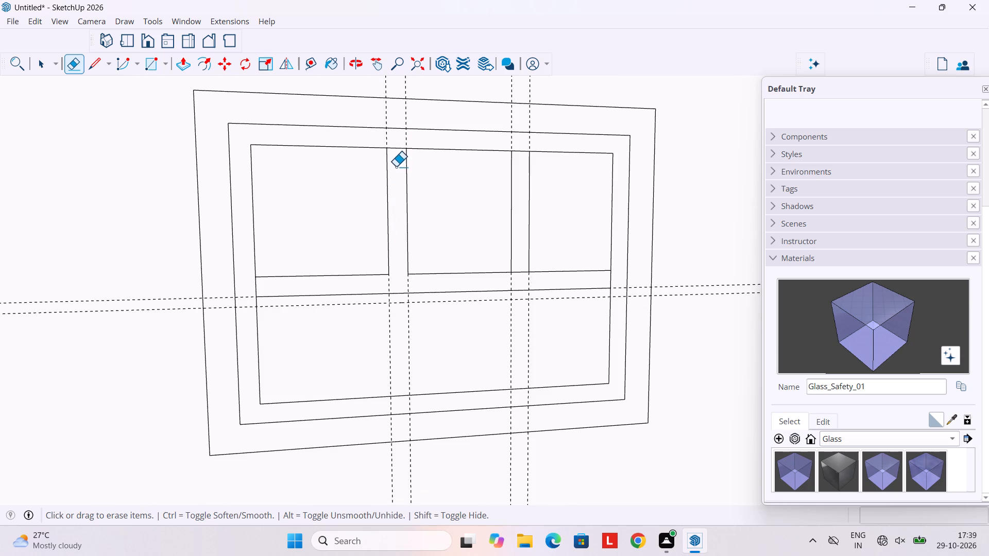
left_click(392, 155)
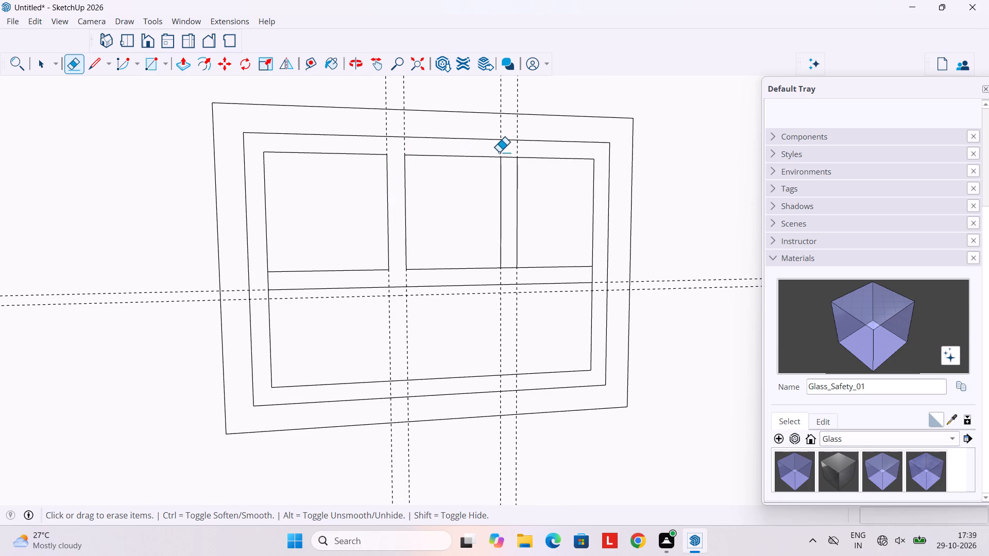
left_click(507, 156)
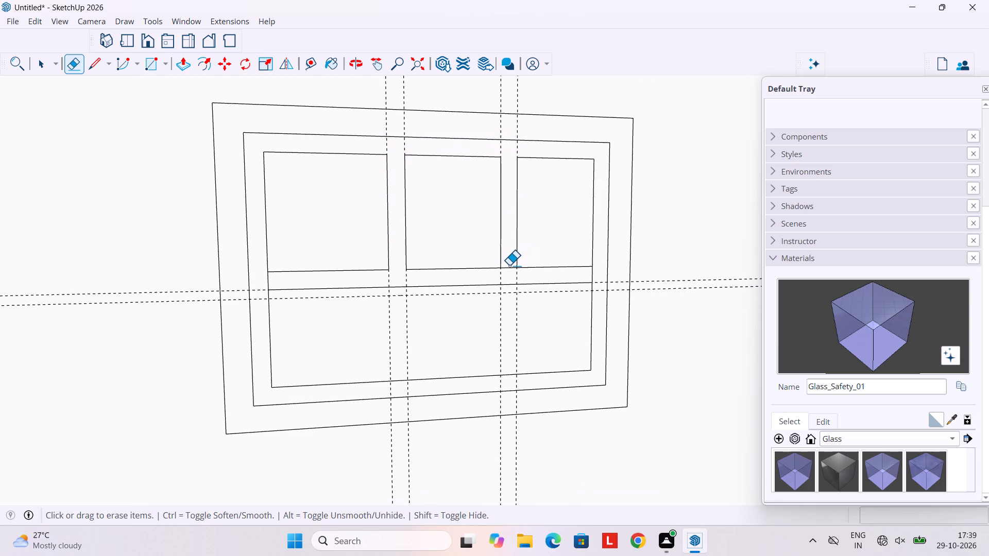
left_click(509, 267)
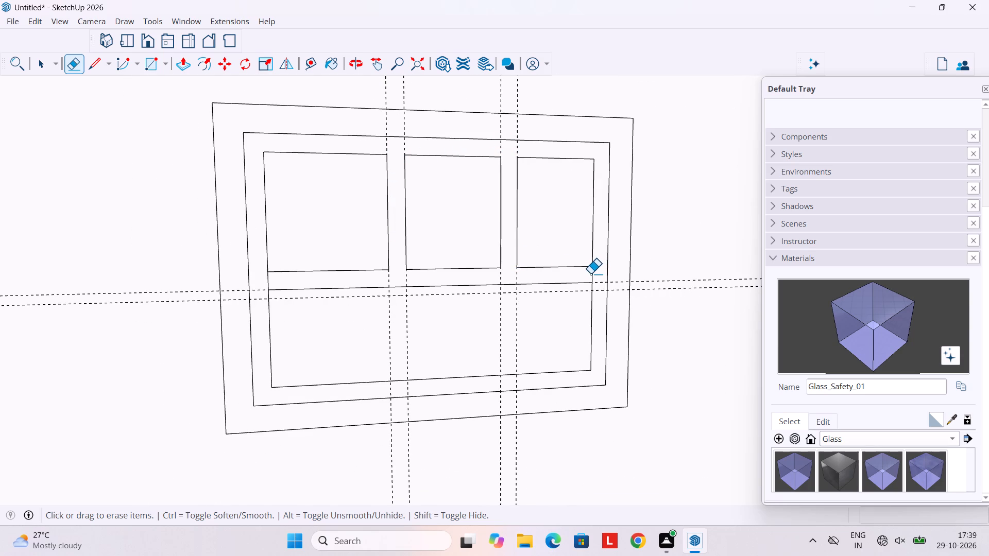
left_click(590, 274)
left_click(590, 274)
left_click(592, 272)
left_click(267, 279)
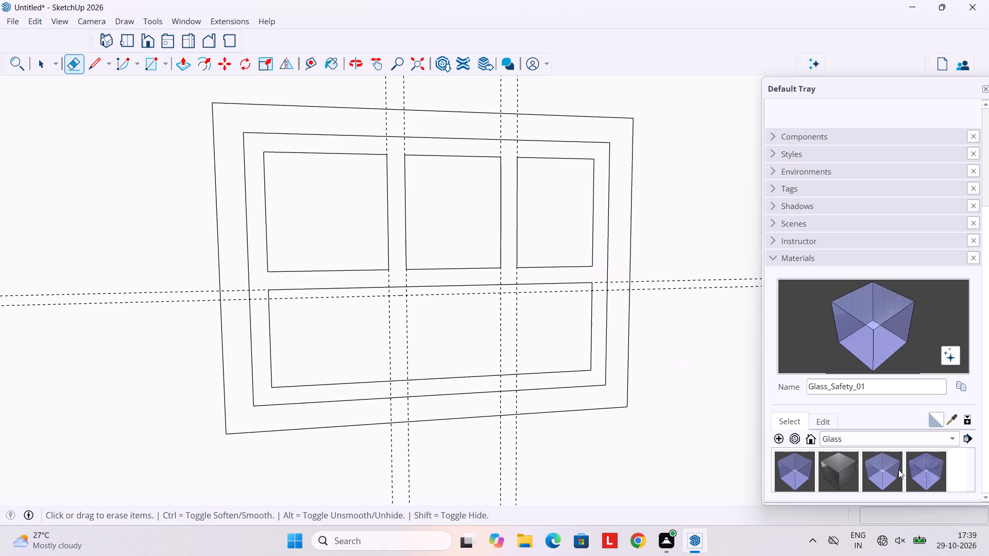
Paint the side-wall window's wide lower pane and three upper panes with the Glass_Safety_01 material.
double_click(886, 461)
left_click(540, 346)
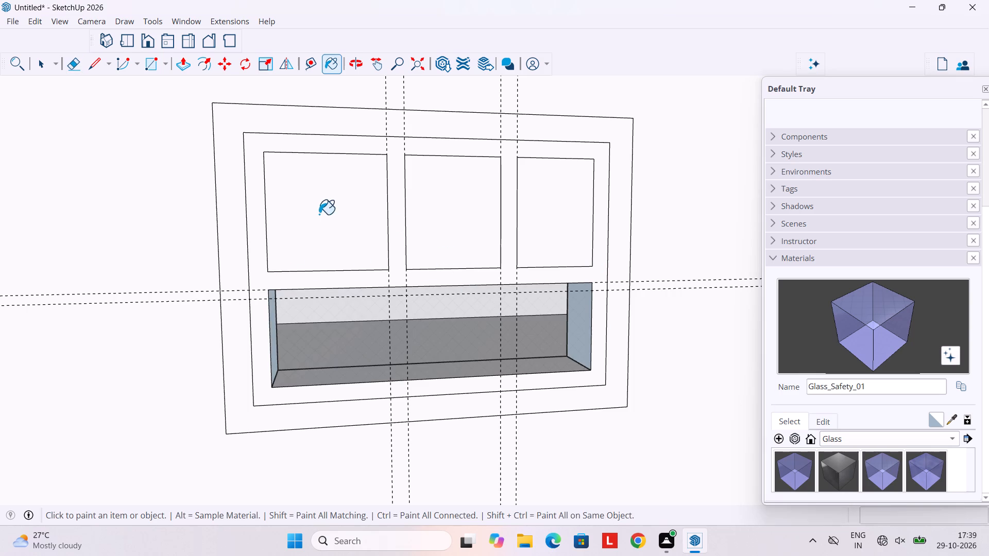
left_click(314, 213)
left_click(412, 222)
left_click(535, 225)
Delete all the guide lines in the model.
scroll(484, 234, "down", 5)
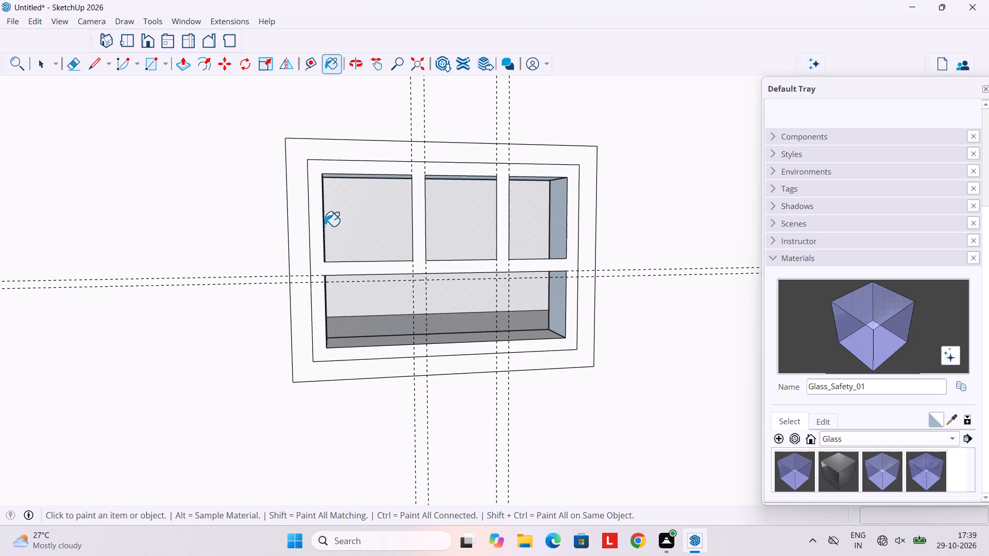
left_click(30, 21)
left_click(110, 153)
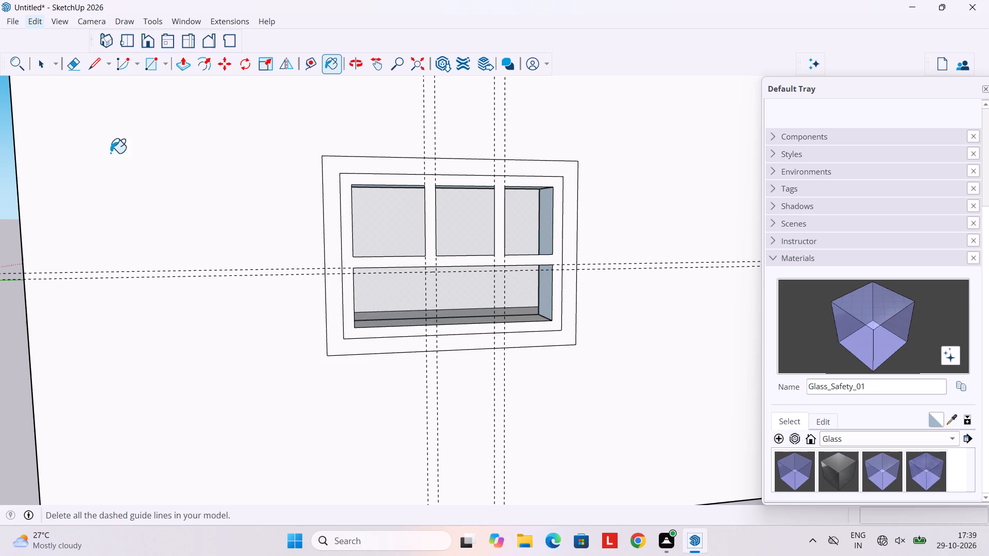
Examine the house from the side wall, the front facade, above and underneath.
scroll(417, 193, "down", 6)
key("space")
scroll(393, 223, "down", 4)
middle_click_drag(347, 234, 473, 241)
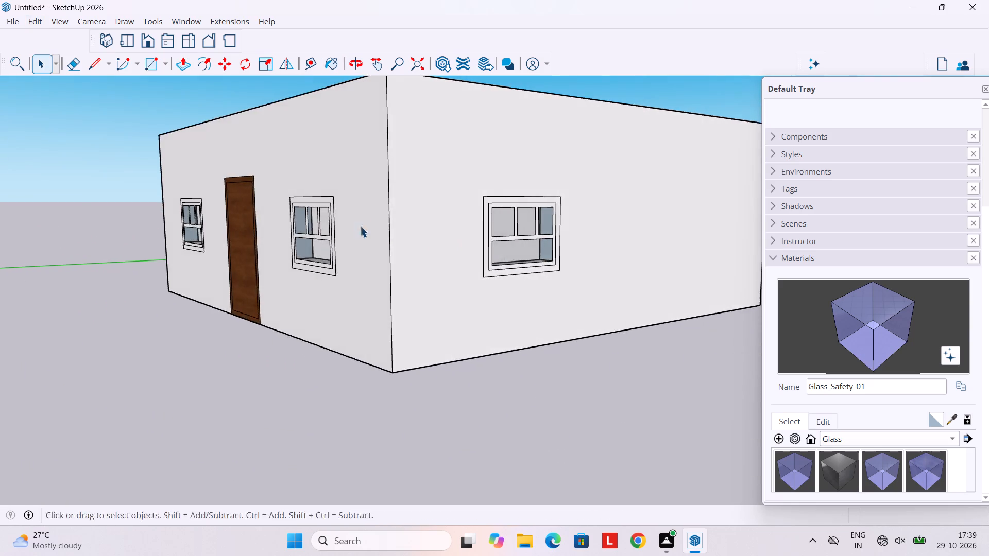
middle_click_drag(360, 226, 503, 233)
middle_click_drag(419, 245, 551, 239)
scroll(459, 241, "down", 7)
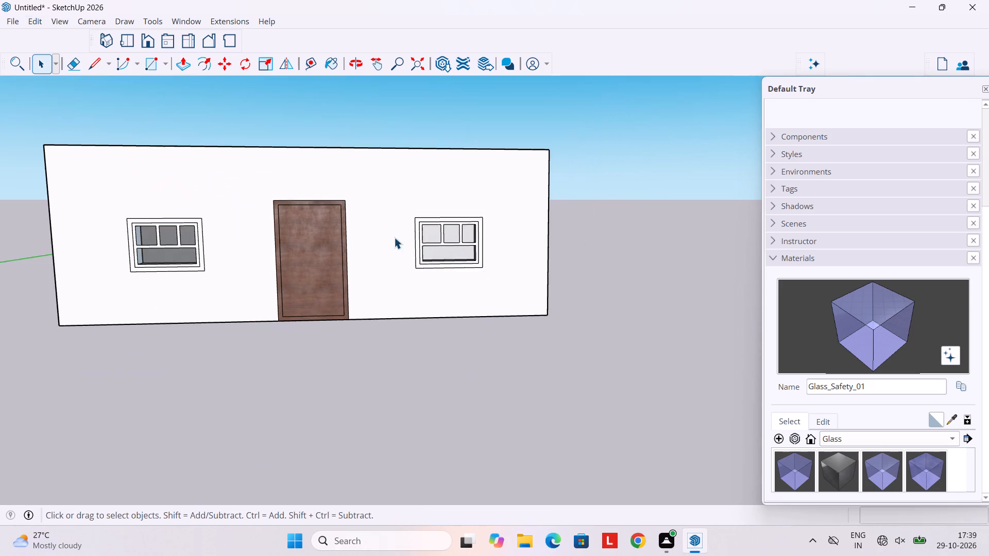
middle_click_drag(394, 237, 277, 244)
middle_click_drag(541, 238, 487, 271)
scroll(433, 235, "down", 4)
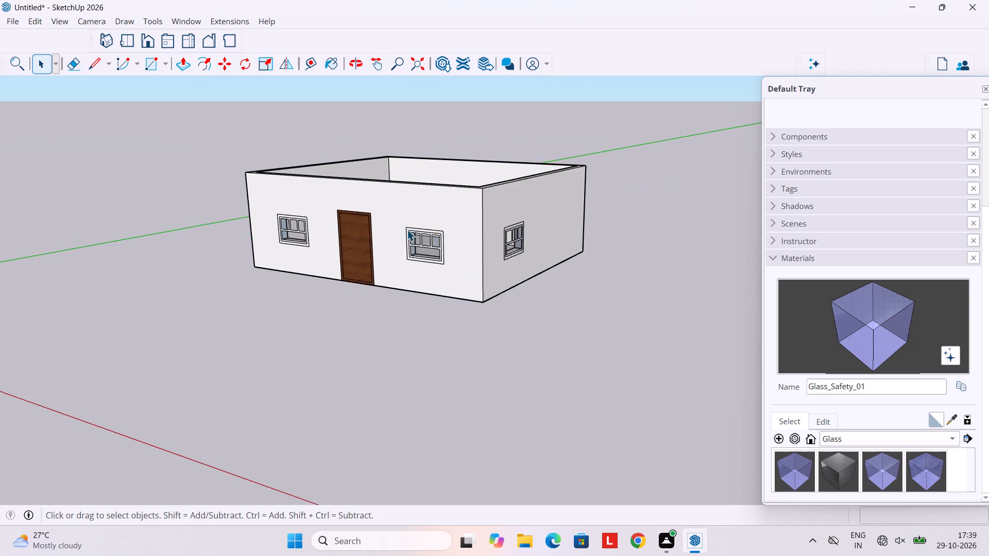
middle_click_drag(407, 230, 538, 229)
middle_click_drag(503, 262, 512, 202)
middle_click_drag(444, 268, 449, 181)
middle_click_drag(414, 249, 436, 173)
middle_click_drag(385, 244, 419, 154)
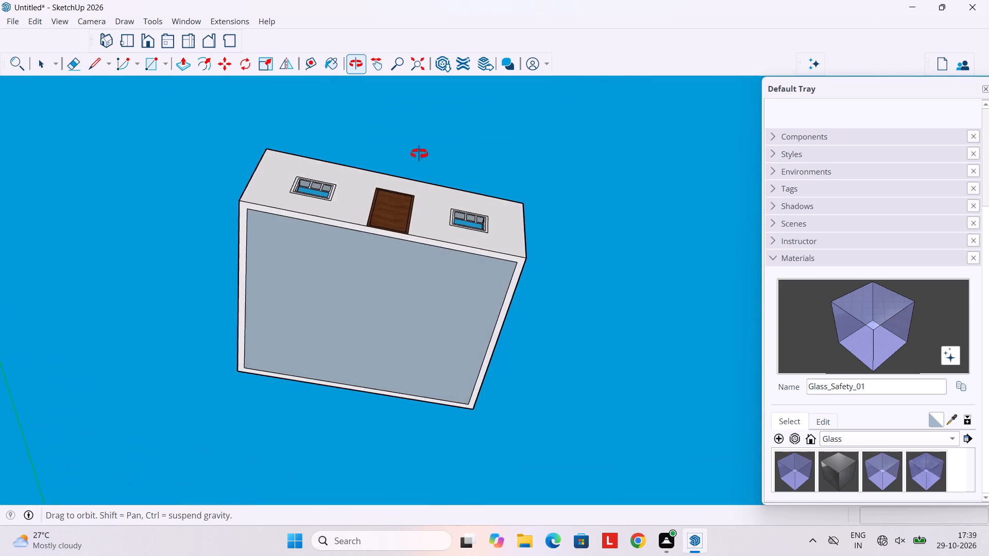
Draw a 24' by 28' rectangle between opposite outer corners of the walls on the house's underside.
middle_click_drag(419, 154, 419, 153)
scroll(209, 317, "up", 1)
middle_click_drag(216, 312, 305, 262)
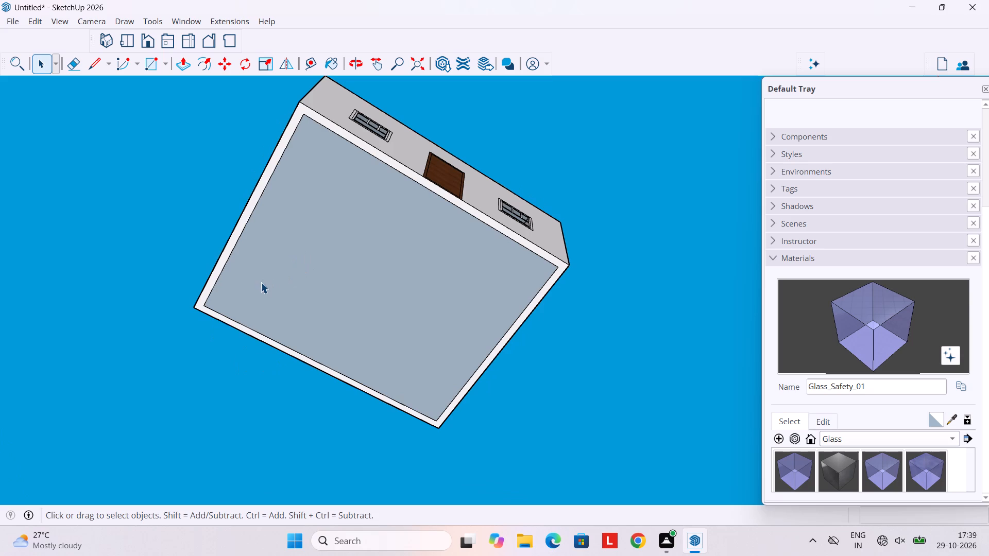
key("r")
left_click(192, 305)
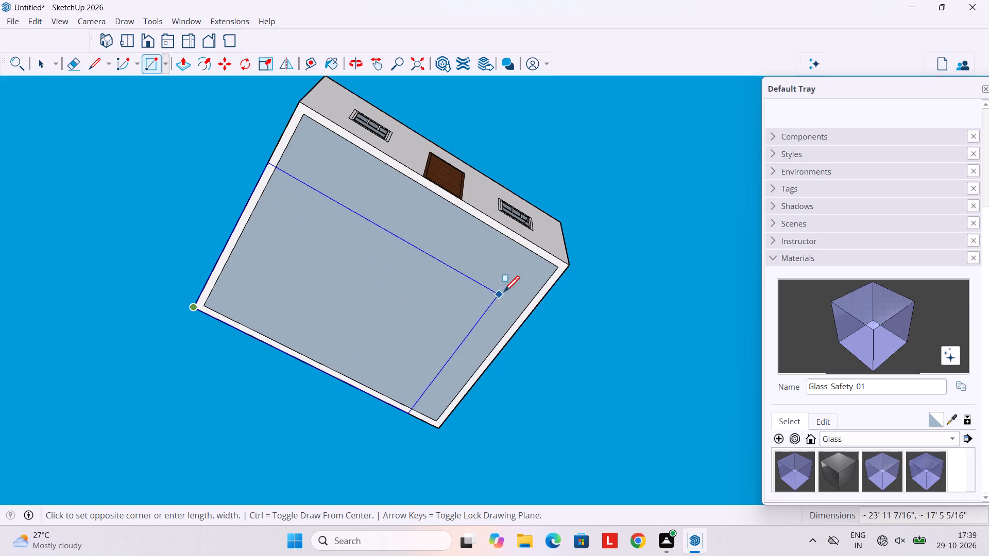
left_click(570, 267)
Examine the house's underside and front facade.
scroll(569, 253, "down", 6)
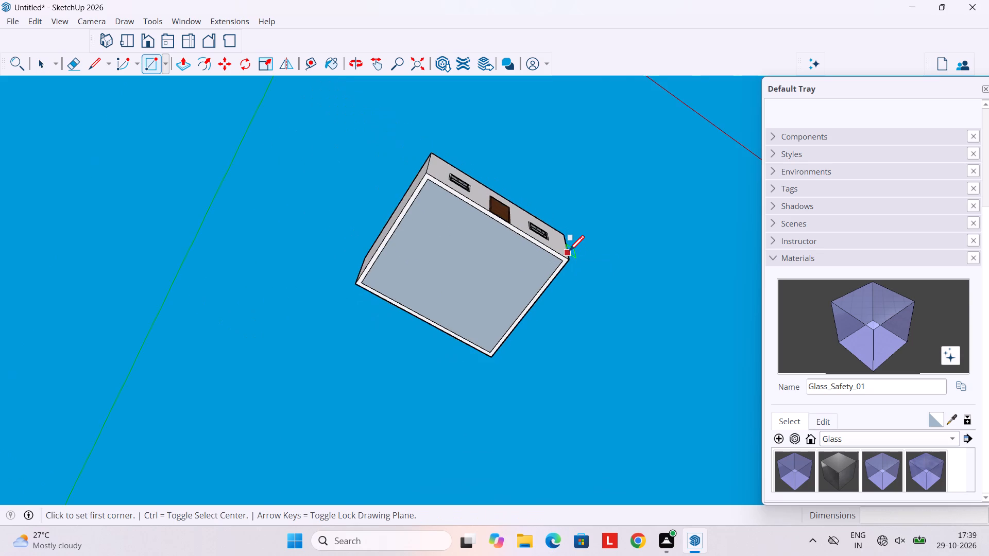
middle_click_drag(569, 253, 540, 345)
middle_click_drag(518, 273, 469, 351)
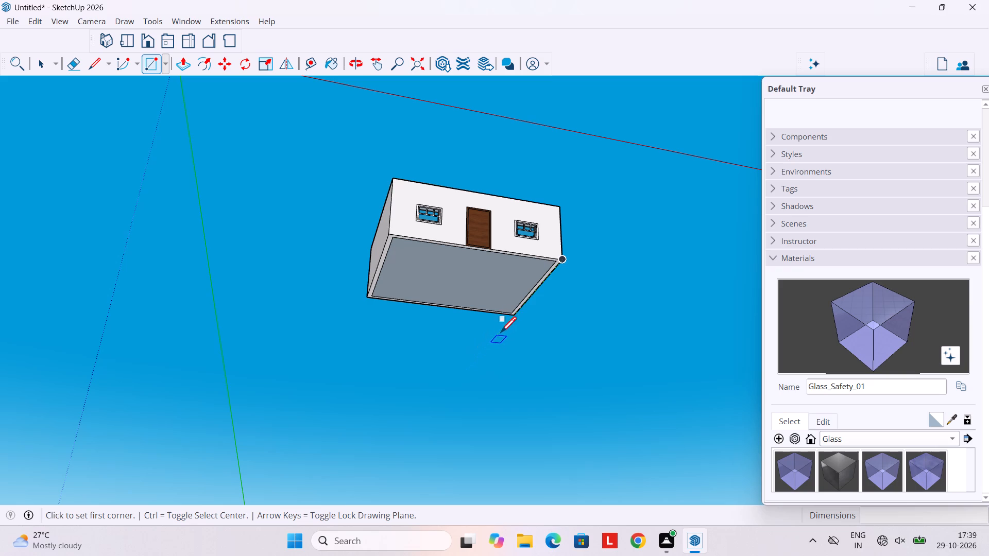
middle_click_drag(482, 300, 430, 356)
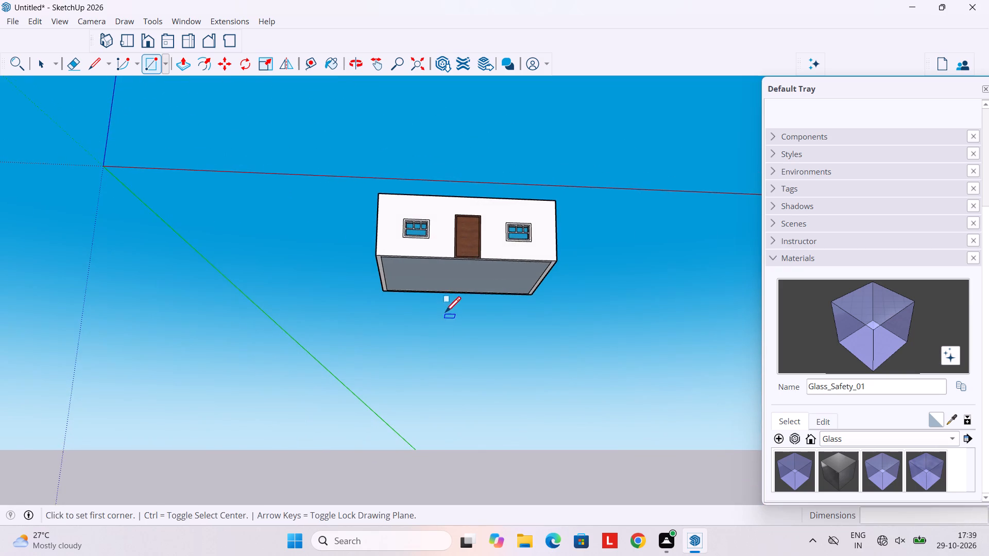
middle_click_drag(444, 306, 409, 395)
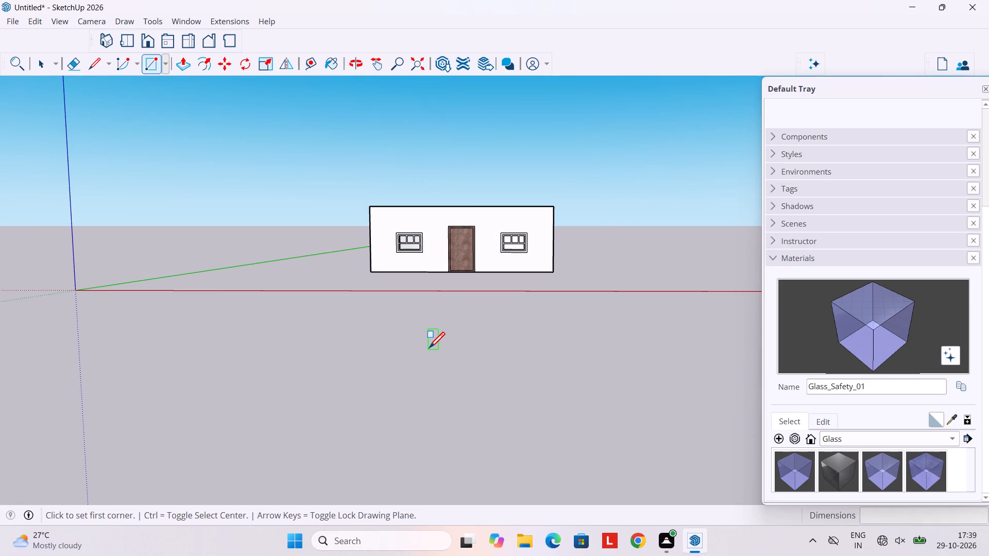
middle_click_drag(429, 349, 485, 177)
middle_click_drag(503, 263, 505, 168)
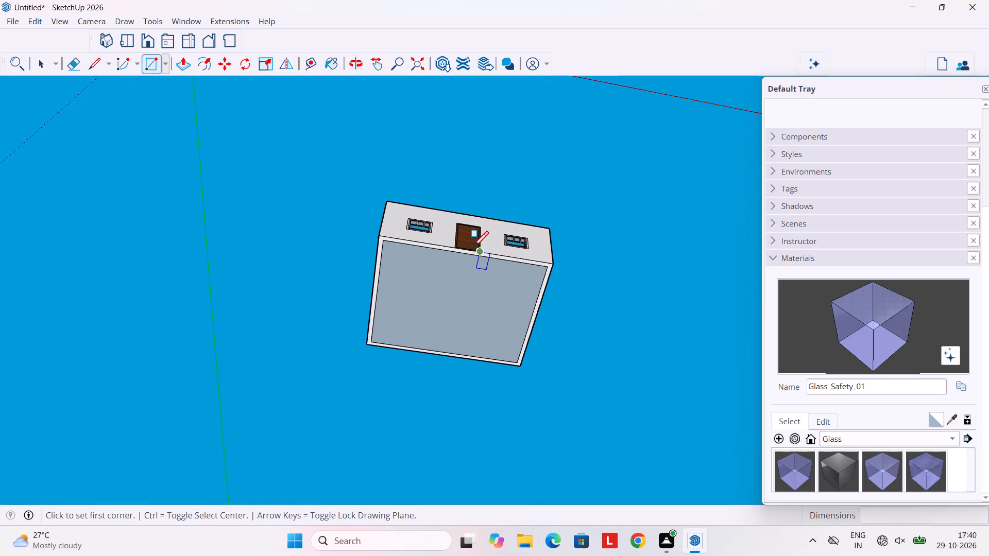
middle_click_drag(473, 249, 482, 202)
scroll(377, 312, "up", 2)
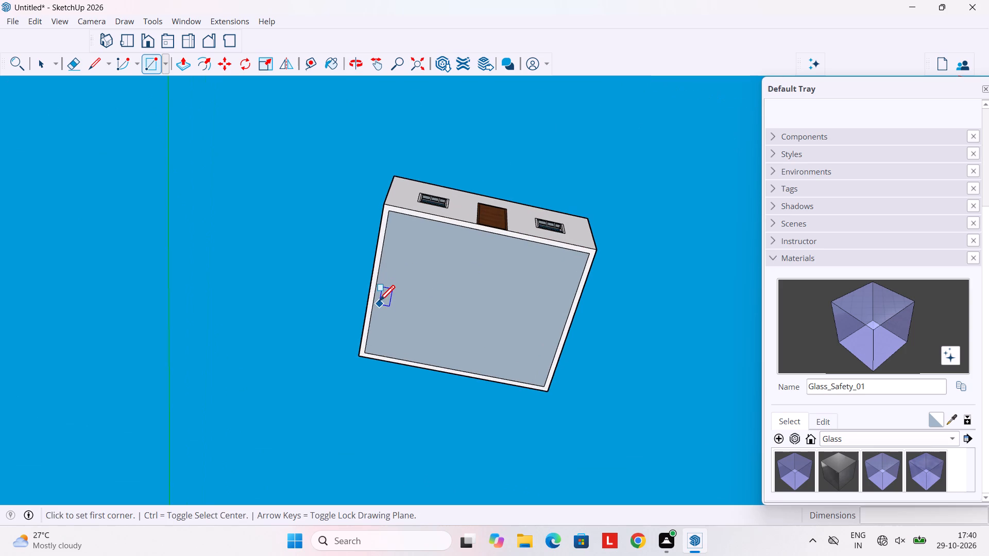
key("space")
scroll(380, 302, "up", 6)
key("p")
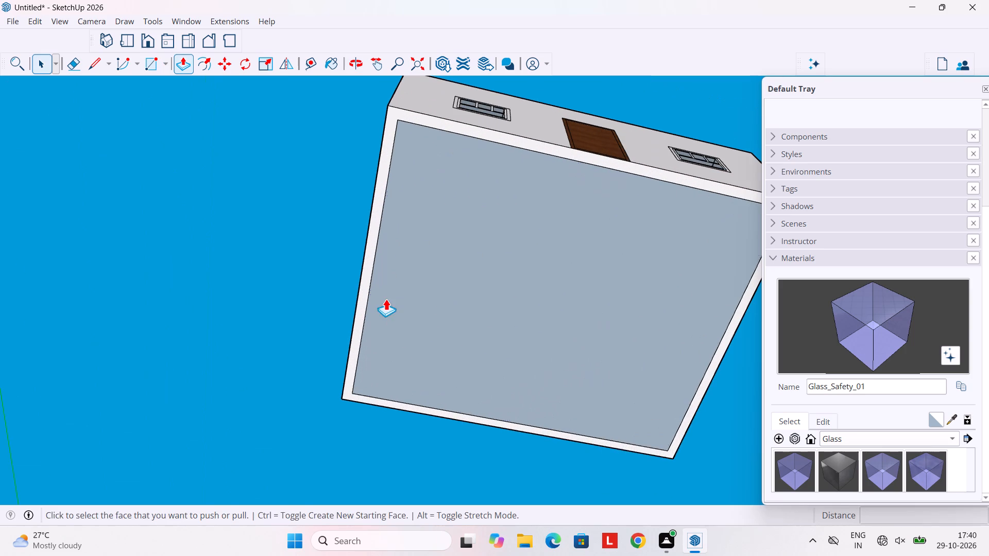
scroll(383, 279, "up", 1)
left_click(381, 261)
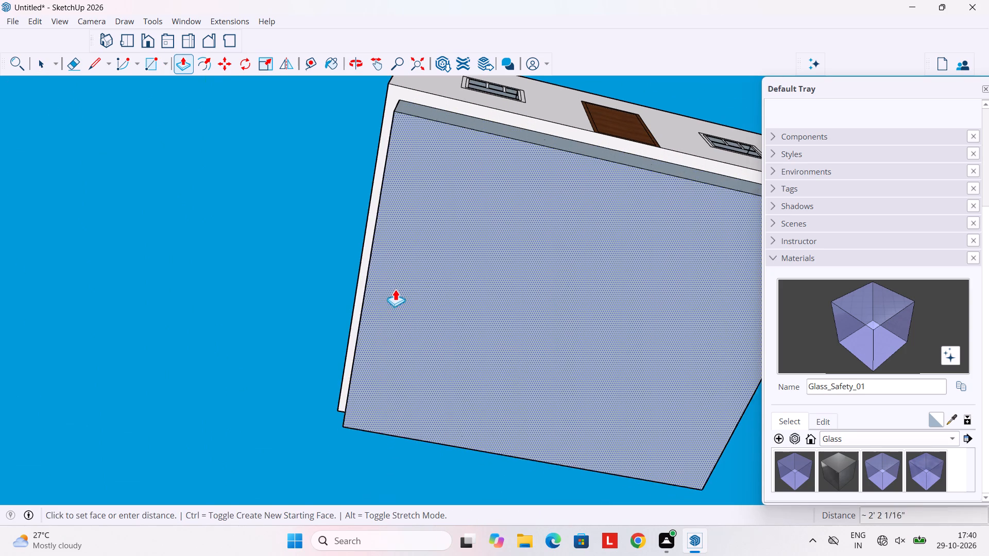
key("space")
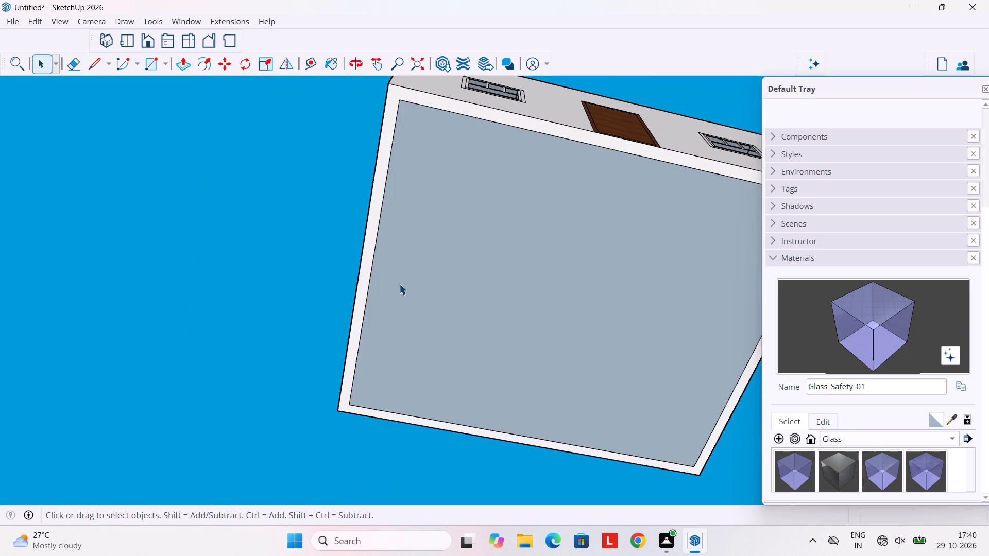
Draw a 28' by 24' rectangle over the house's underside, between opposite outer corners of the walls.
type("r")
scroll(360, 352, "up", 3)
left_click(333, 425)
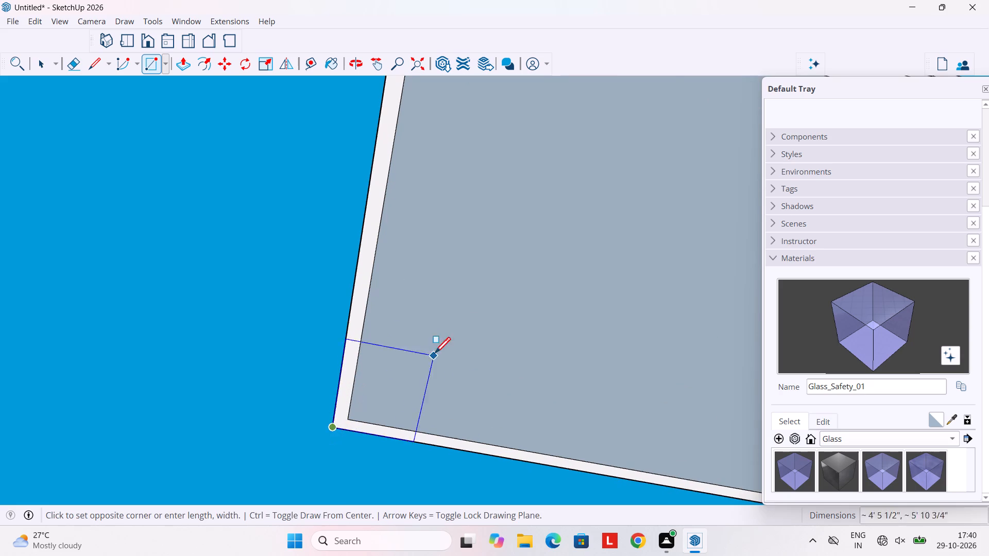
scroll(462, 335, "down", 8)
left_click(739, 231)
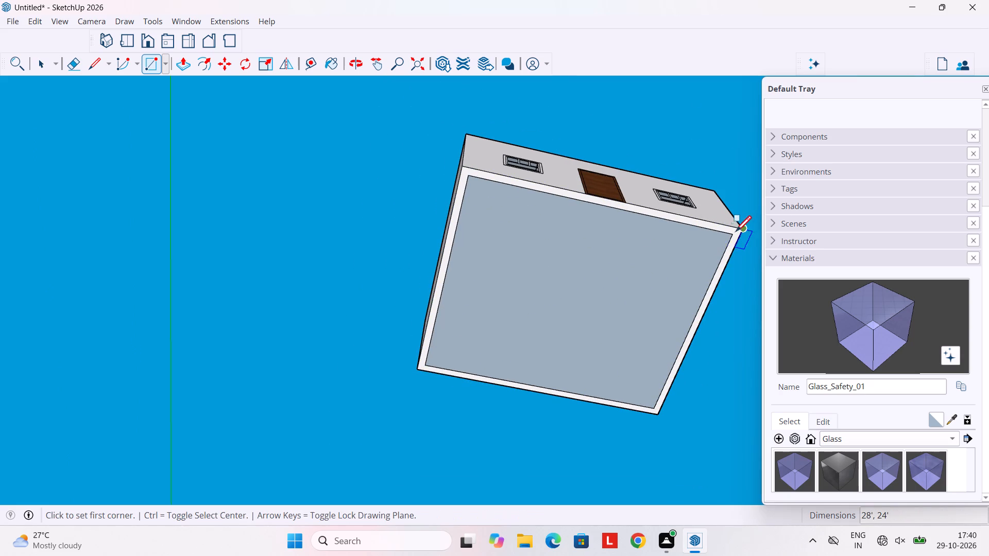
Examine the house's underside, front facade and the open interior from above.
scroll(559, 286, "down", 5)
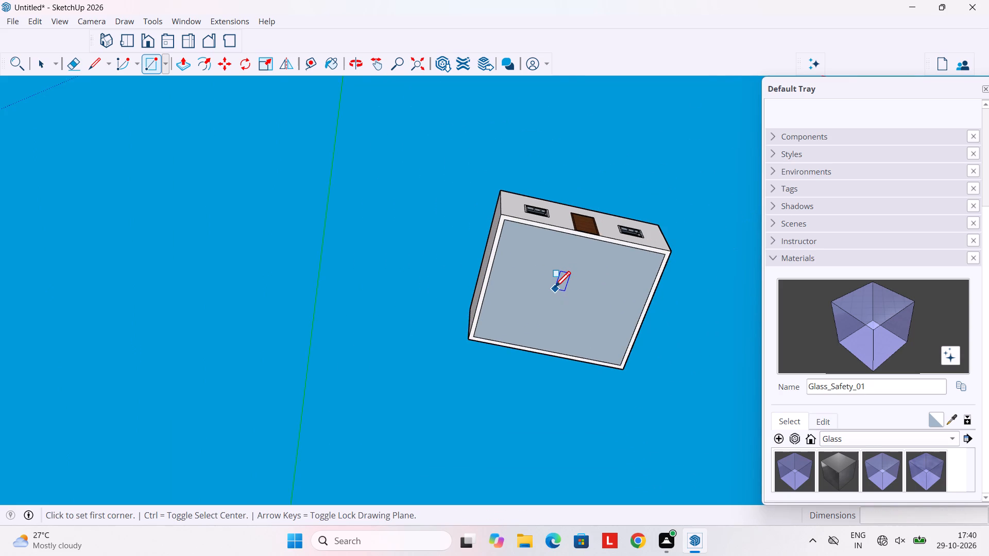
scroll(555, 289, "down", 2)
scroll(555, 289, "up", 6)
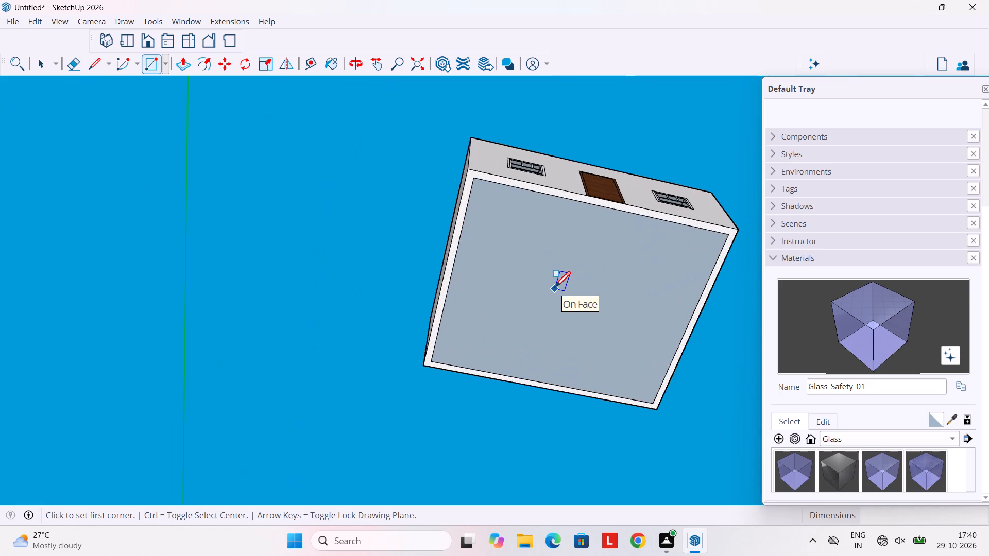
scroll(555, 274, "down", 5)
middle_click_drag(554, 275, 530, 386)
middle_click_drag(555, 288, 528, 378)
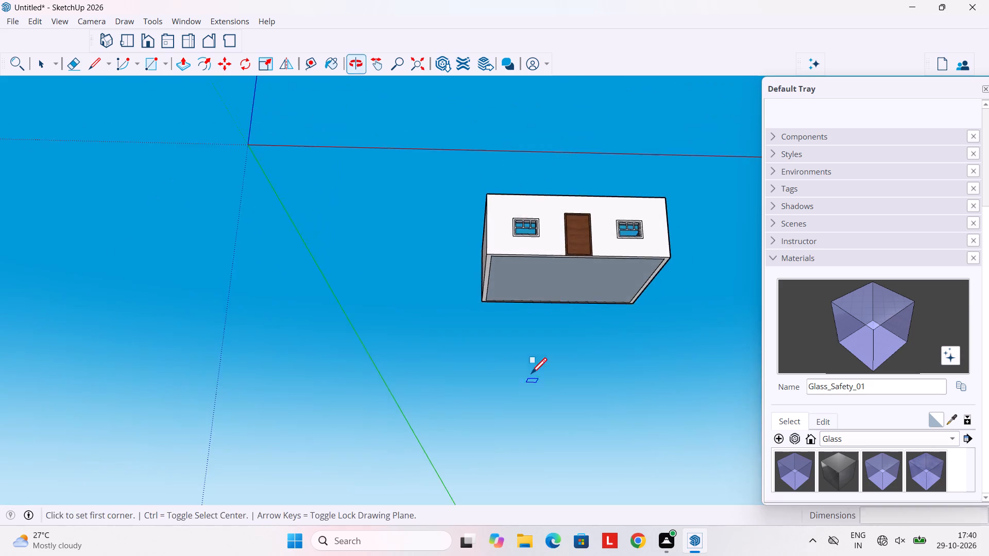
middle_click_drag(548, 269, 535, 373)
middle_click_drag(552, 246, 539, 383)
middle_click_drag(563, 252, 544, 379)
middle_click_drag(562, 281, 548, 342)
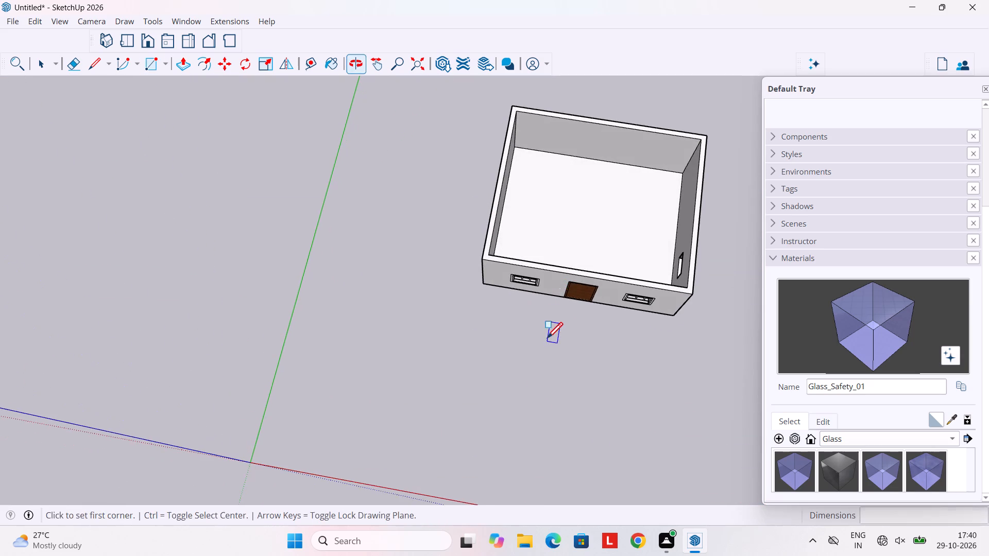
middle_click_drag(574, 304, 506, 242)
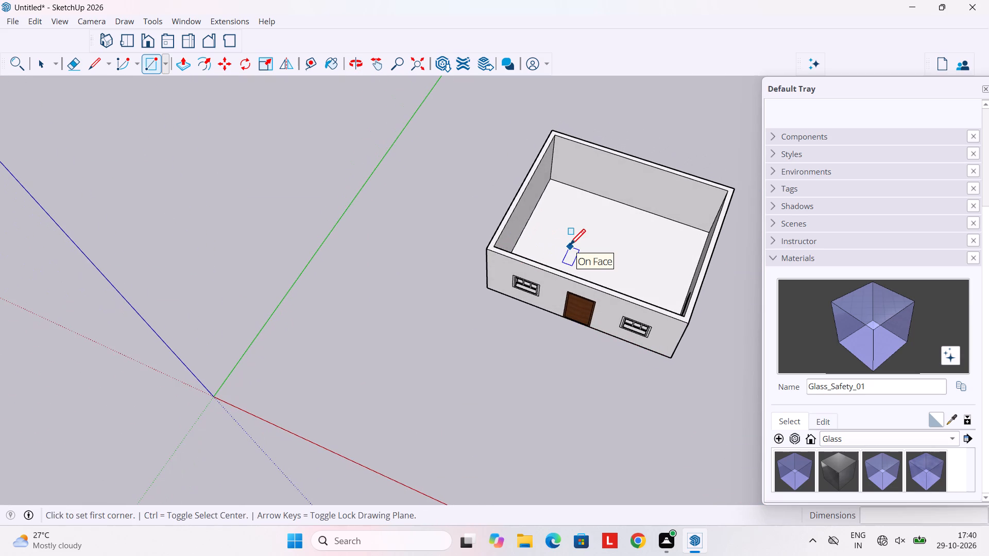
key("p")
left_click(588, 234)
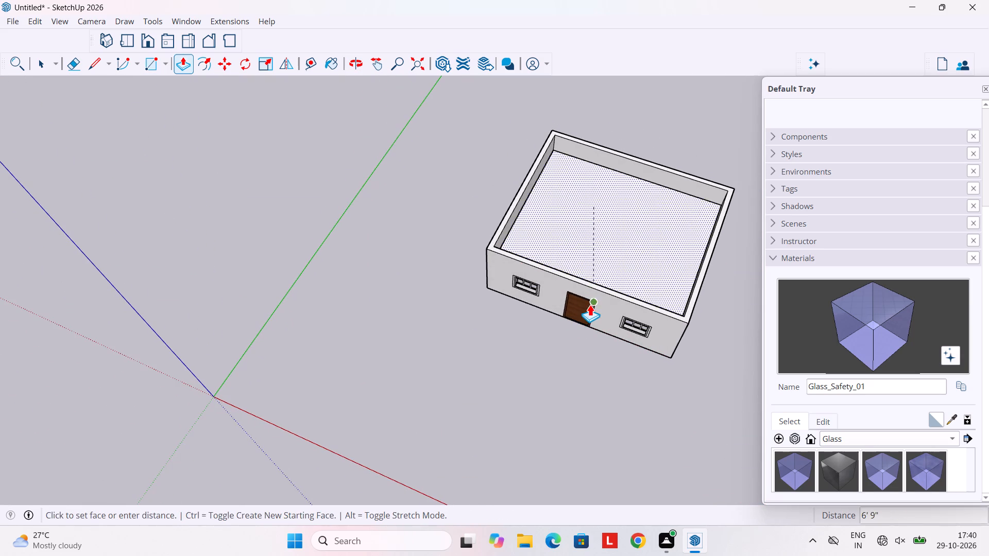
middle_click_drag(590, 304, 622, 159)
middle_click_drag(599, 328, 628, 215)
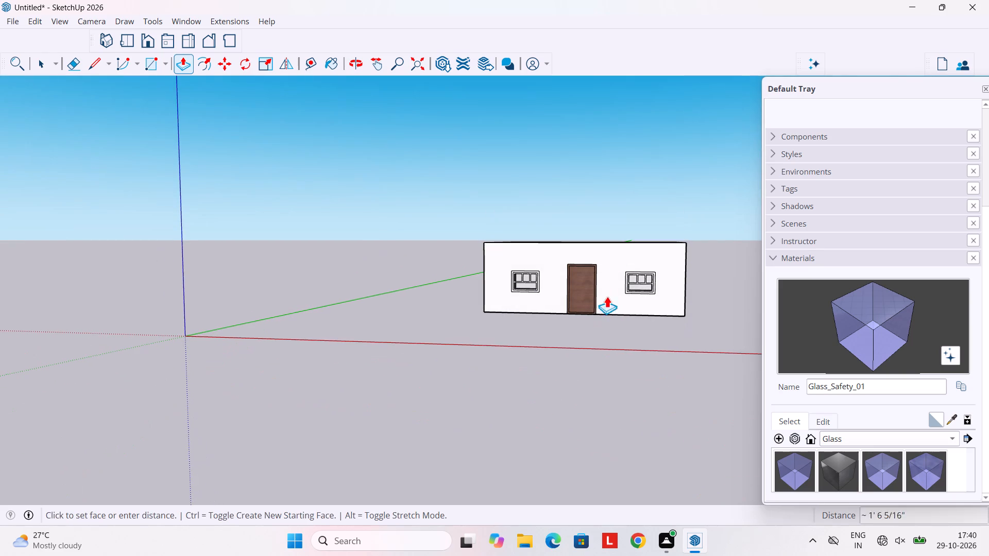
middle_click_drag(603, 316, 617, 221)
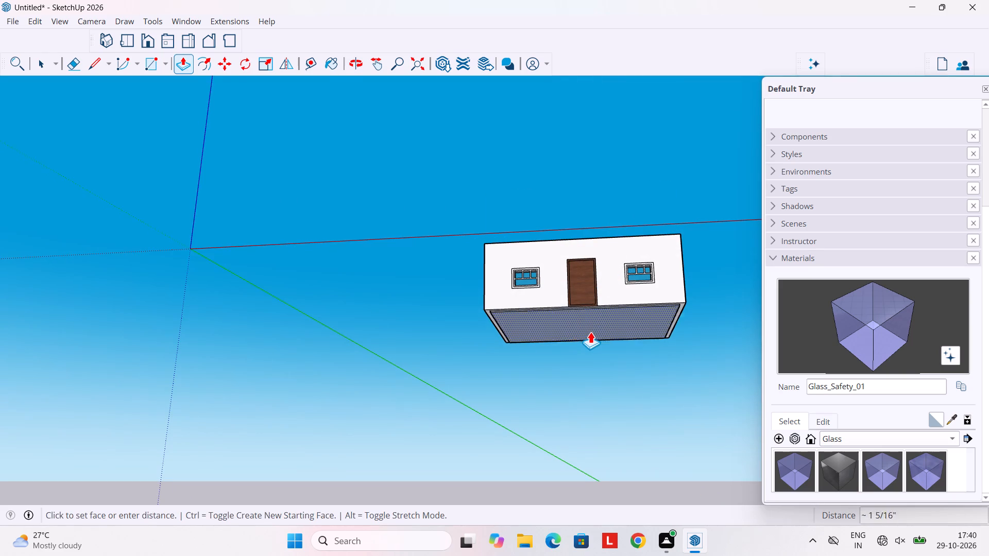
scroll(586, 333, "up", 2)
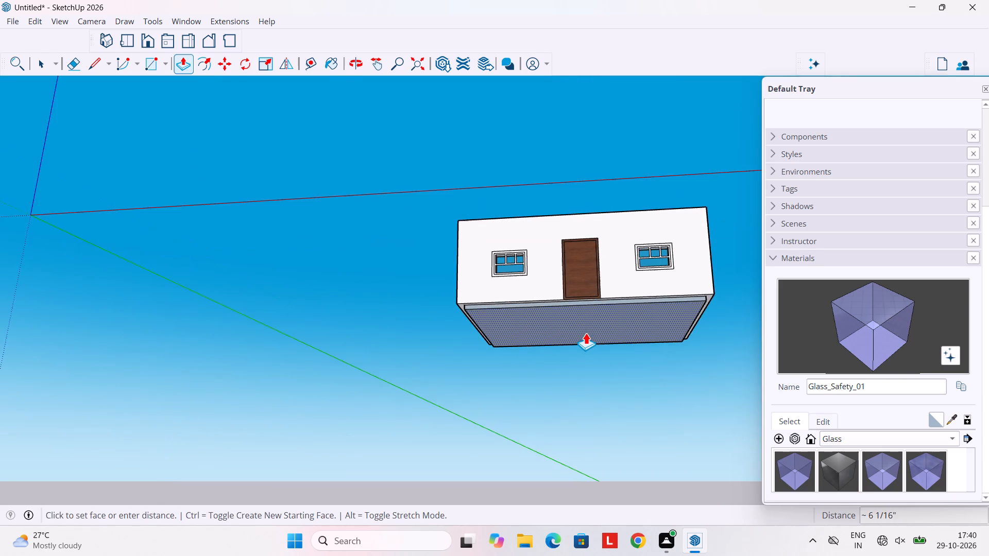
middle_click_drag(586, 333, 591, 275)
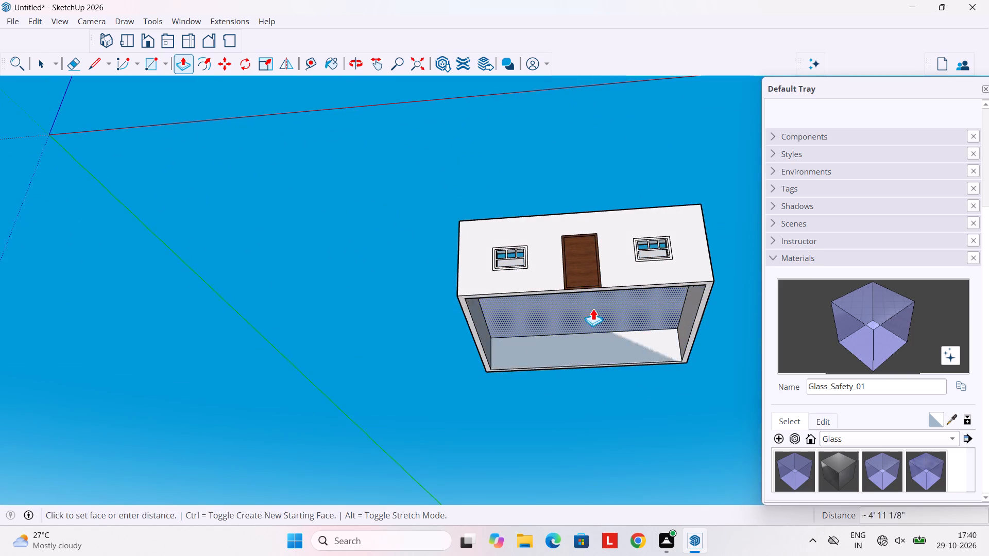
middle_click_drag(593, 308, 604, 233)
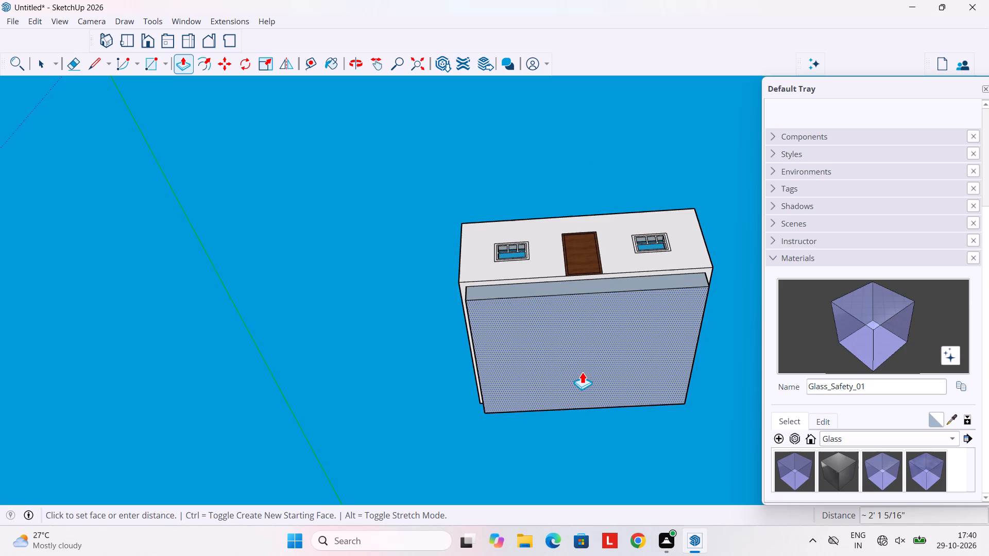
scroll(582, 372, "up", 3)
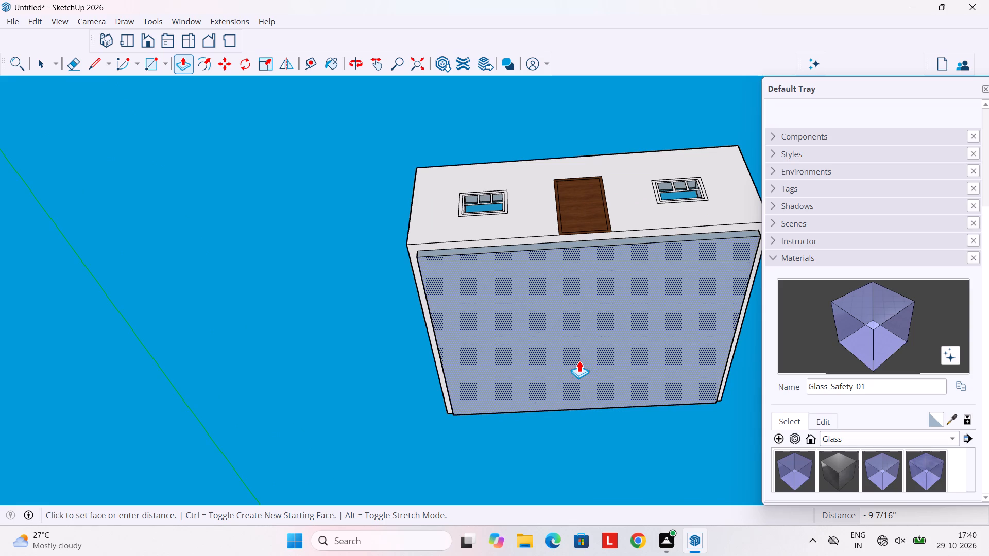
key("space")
Delete the floor face enclosed by the walls on the house's underside.
scroll(461, 291, "up", 3)
scroll(460, 288, "down", 5)
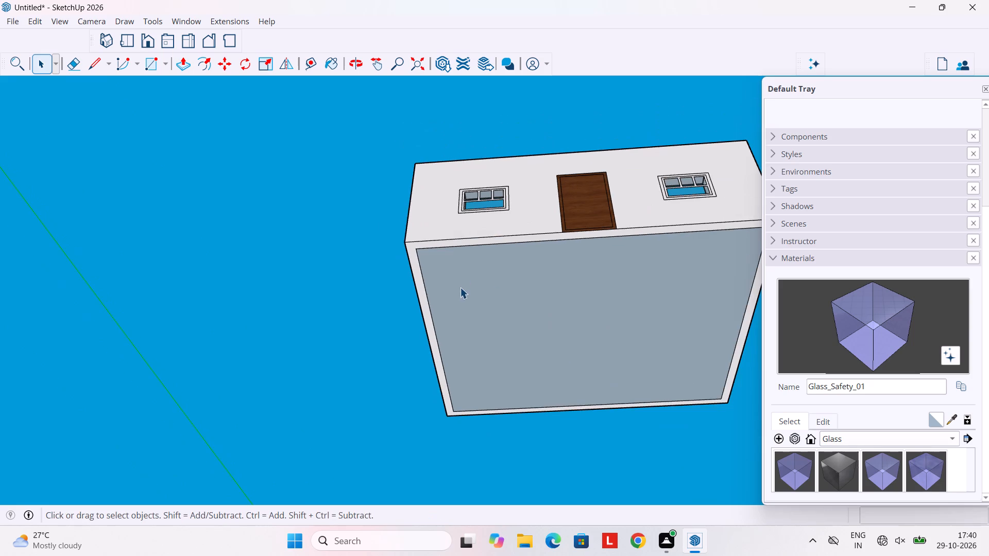
scroll(598, 278, "down", 3)
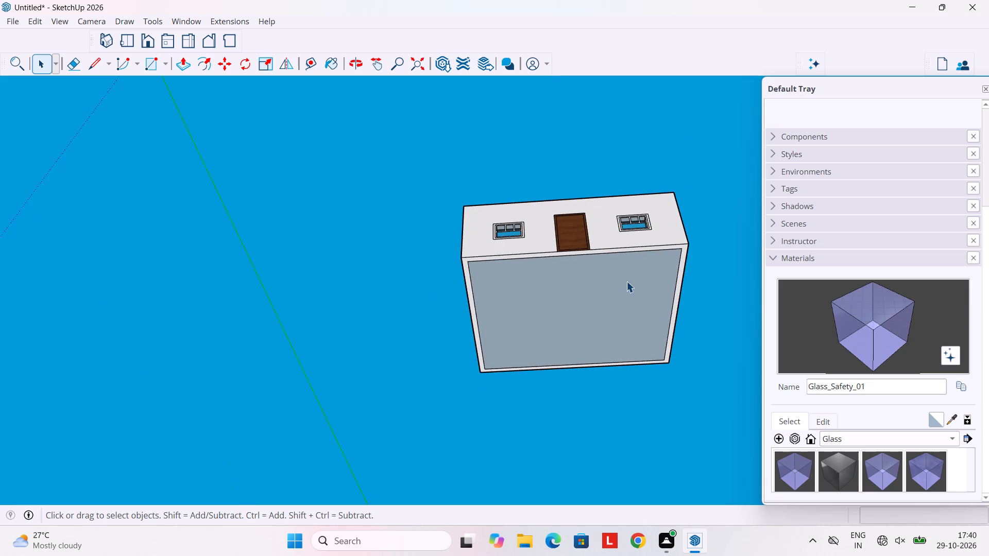
left_click(626, 281)
scroll(601, 286, "down", 4)
scroll(600, 286, "up", 4)
key("Delete")
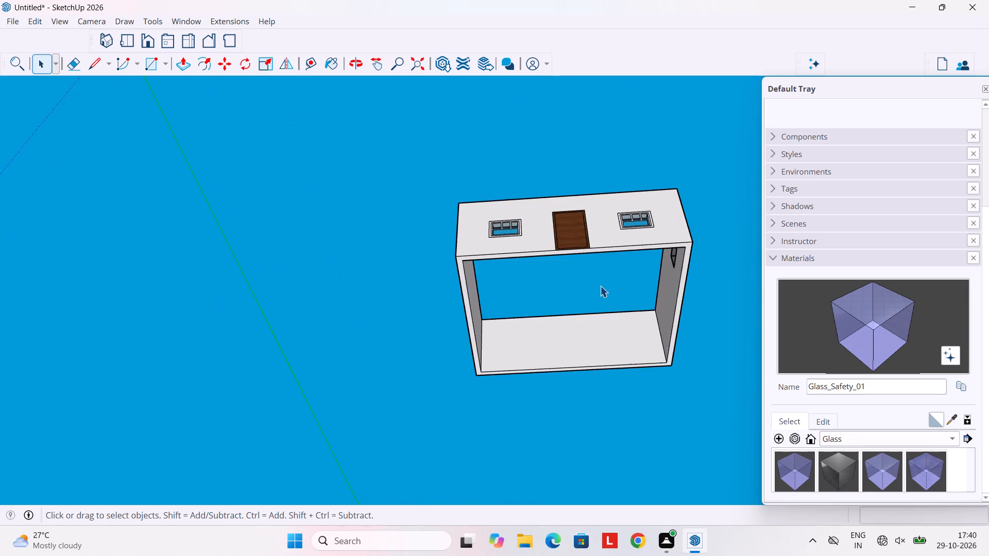
key("BackSpace")
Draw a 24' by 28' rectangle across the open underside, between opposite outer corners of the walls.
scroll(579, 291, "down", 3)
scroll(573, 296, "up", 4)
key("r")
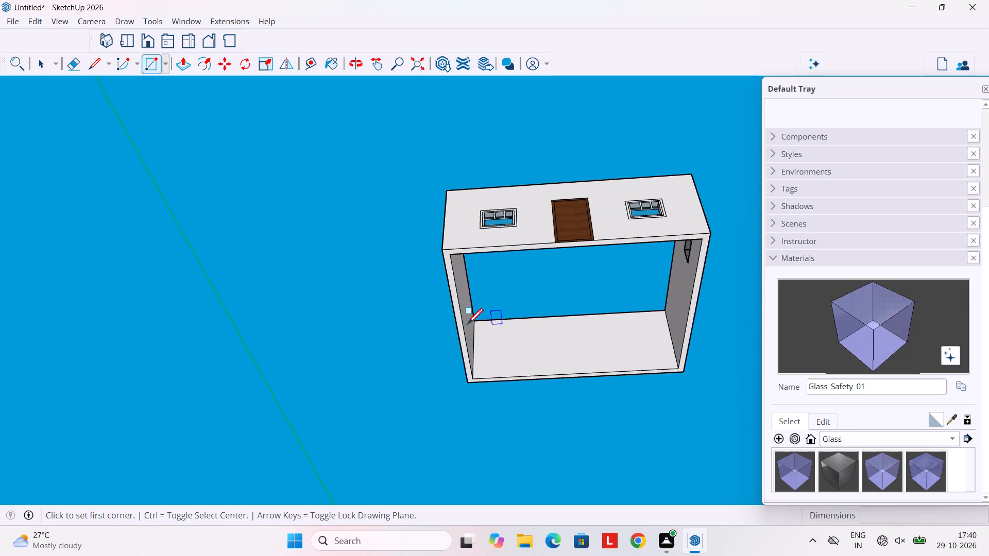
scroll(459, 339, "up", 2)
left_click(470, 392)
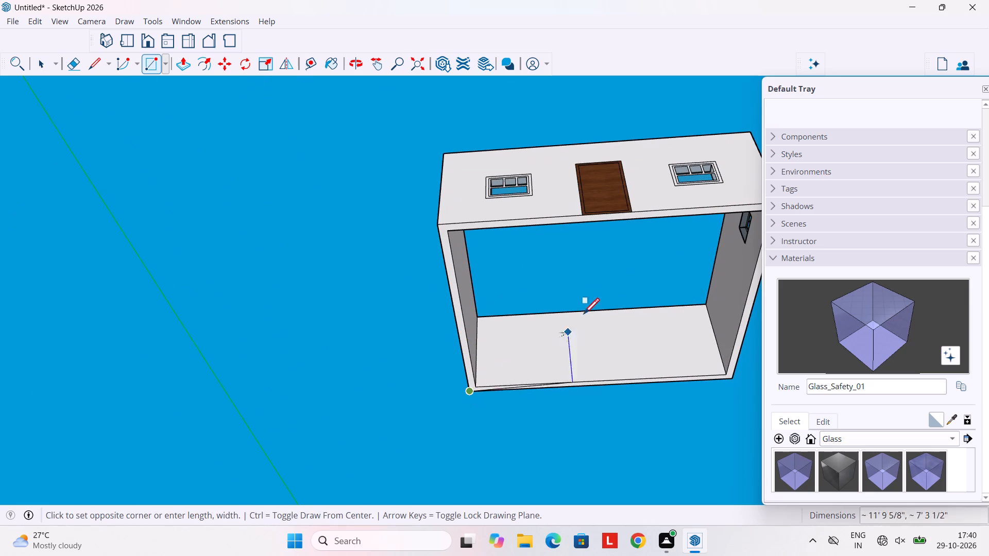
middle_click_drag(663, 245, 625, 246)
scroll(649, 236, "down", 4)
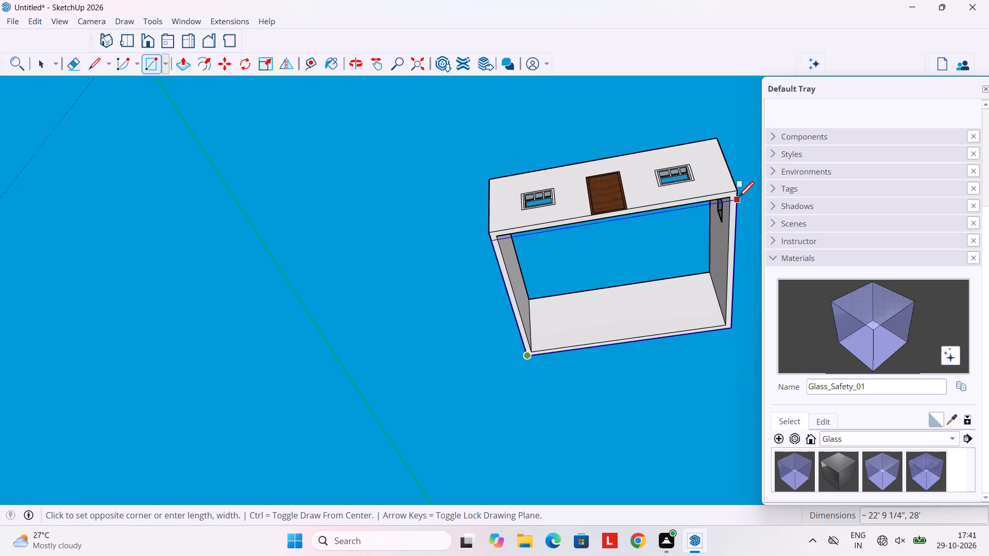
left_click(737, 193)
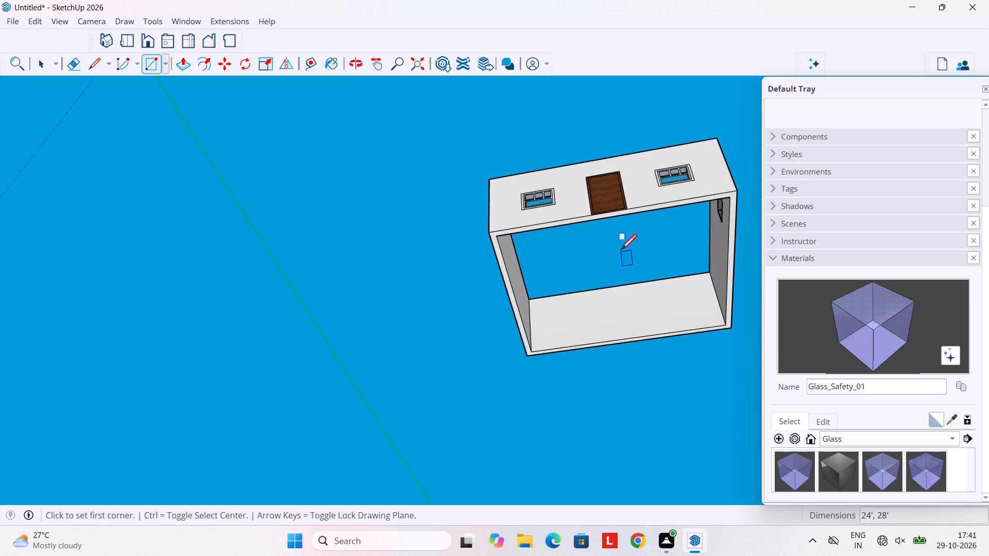
Draw a rectangle across the open floor inside the house, between opposite inner bottom corners of the walls.
scroll(621, 251, "down", 5)
middle_click_drag(619, 251, 639, 353)
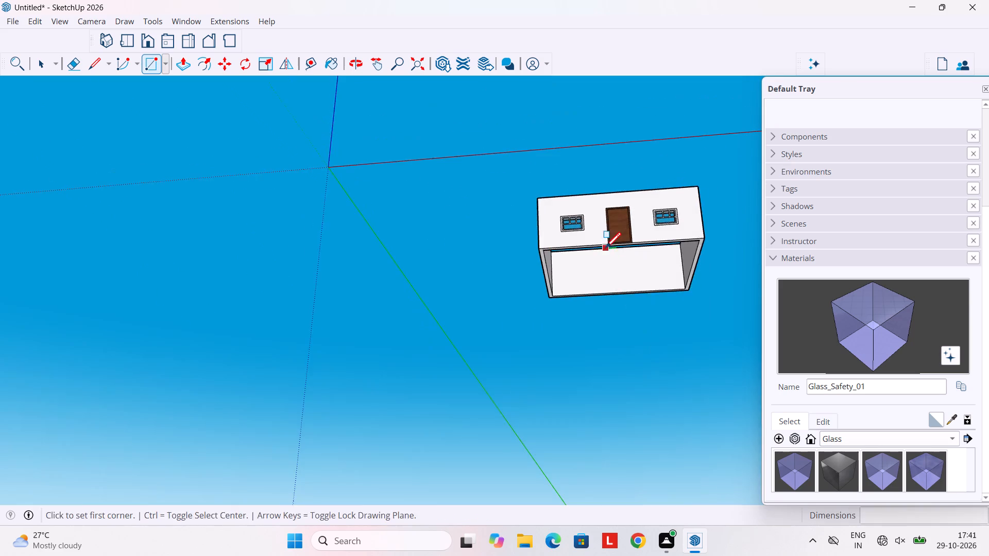
middle_click_drag(605, 256, 604, 348)
middle_click_drag(591, 246, 589, 398)
middle_click_drag(584, 206, 577, 335)
scroll(583, 197, "up", 3)
middle_click_drag(592, 180, 589, 180)
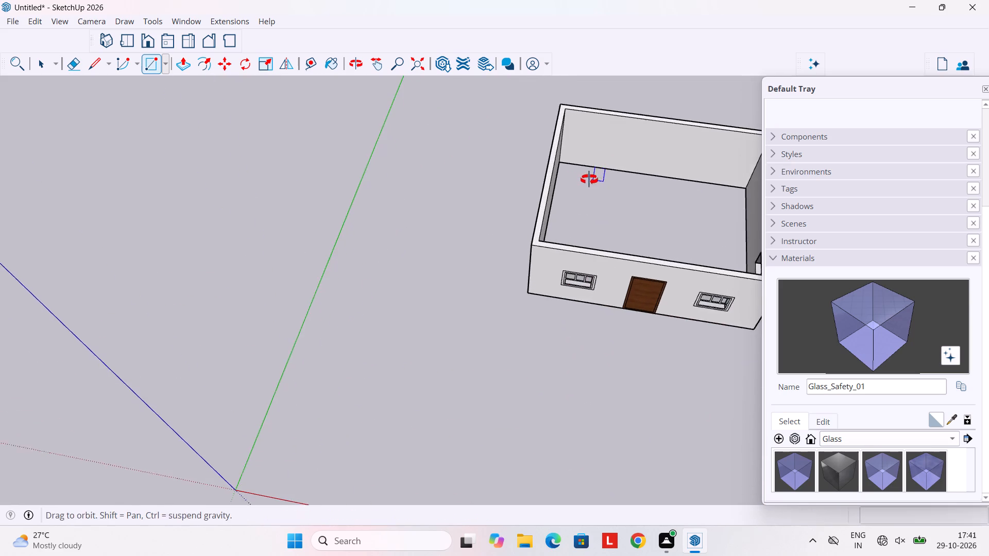
middle_click_drag(589, 180, 579, 179)
left_click(572, 168)
scroll(605, 247, "down", 3)
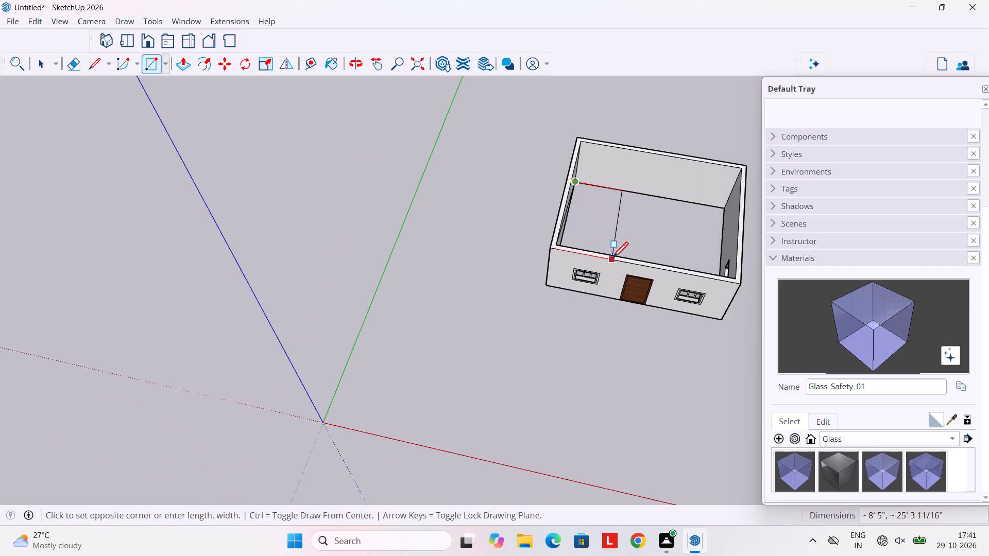
middle_click_drag(612, 258, 639, 293)
middle_click_drag(686, 235, 708, 289)
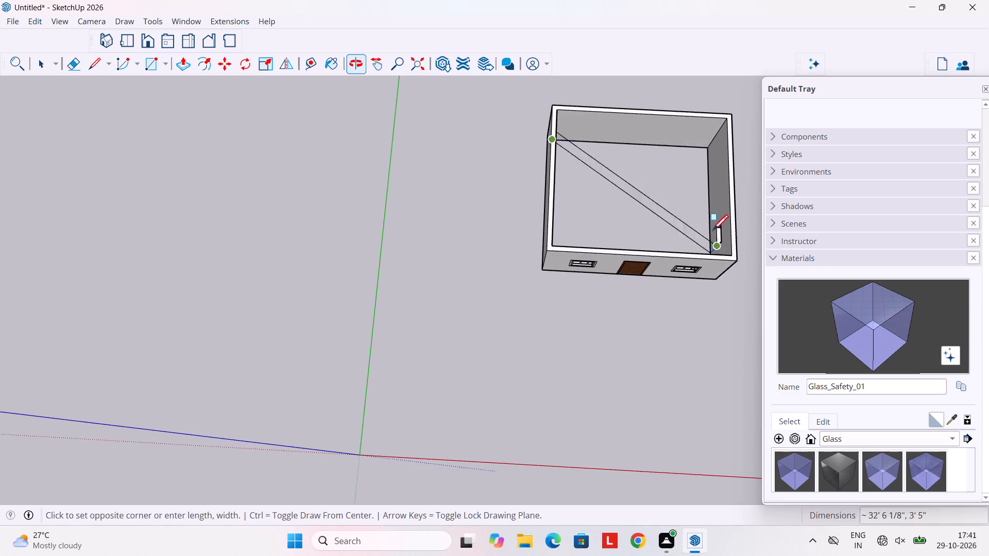
middle_click_drag(709, 228, 738, 303)
scroll(727, 233, "up", 6)
middle_click_drag(696, 231, 708, 281)
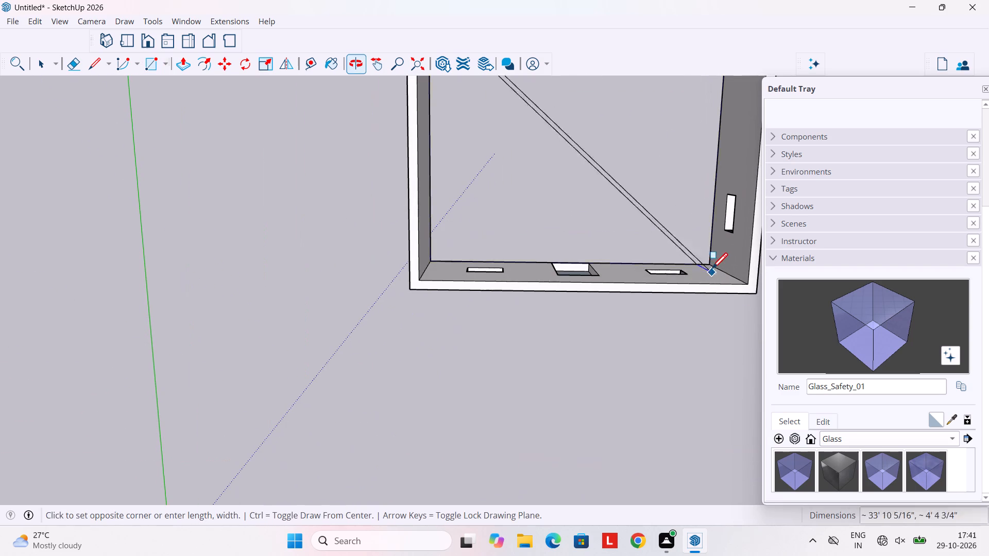
left_click(712, 265)
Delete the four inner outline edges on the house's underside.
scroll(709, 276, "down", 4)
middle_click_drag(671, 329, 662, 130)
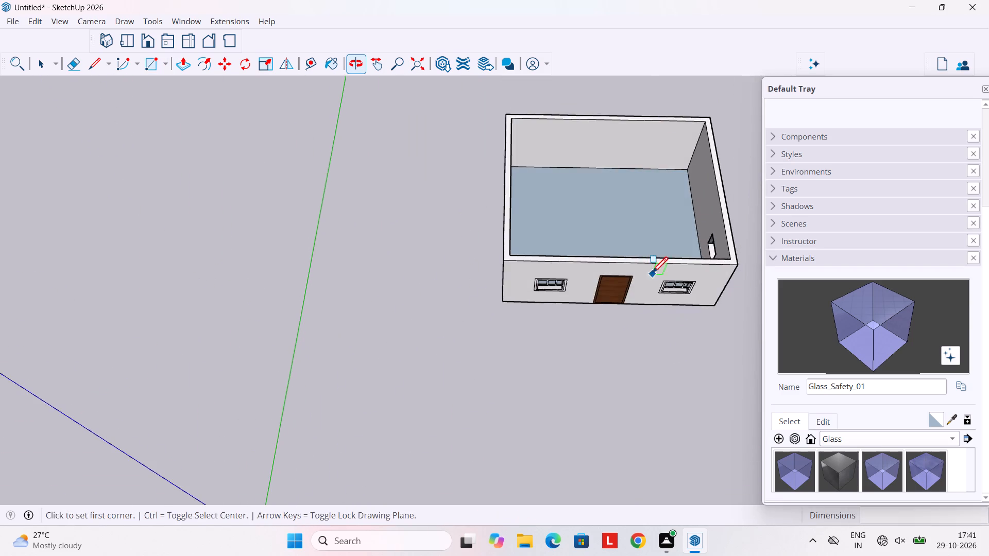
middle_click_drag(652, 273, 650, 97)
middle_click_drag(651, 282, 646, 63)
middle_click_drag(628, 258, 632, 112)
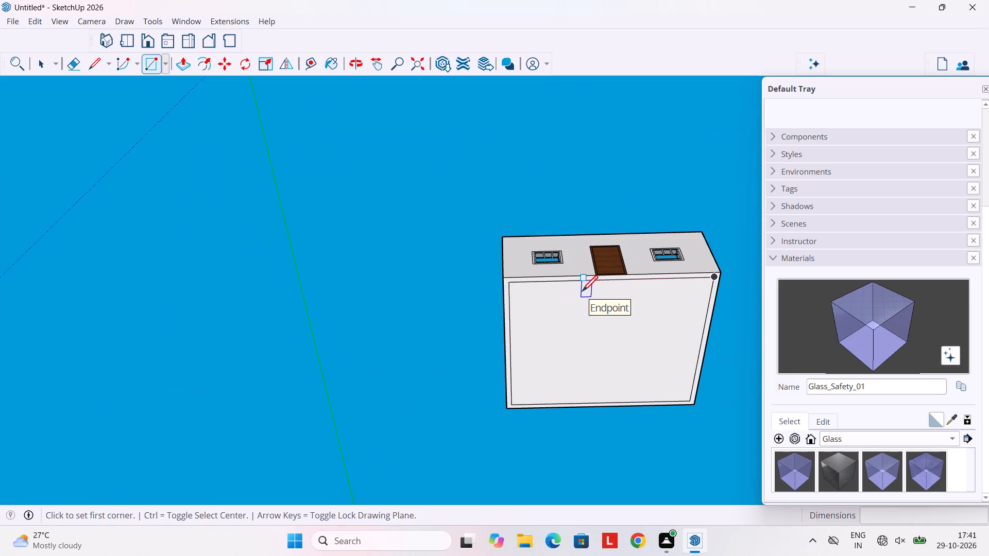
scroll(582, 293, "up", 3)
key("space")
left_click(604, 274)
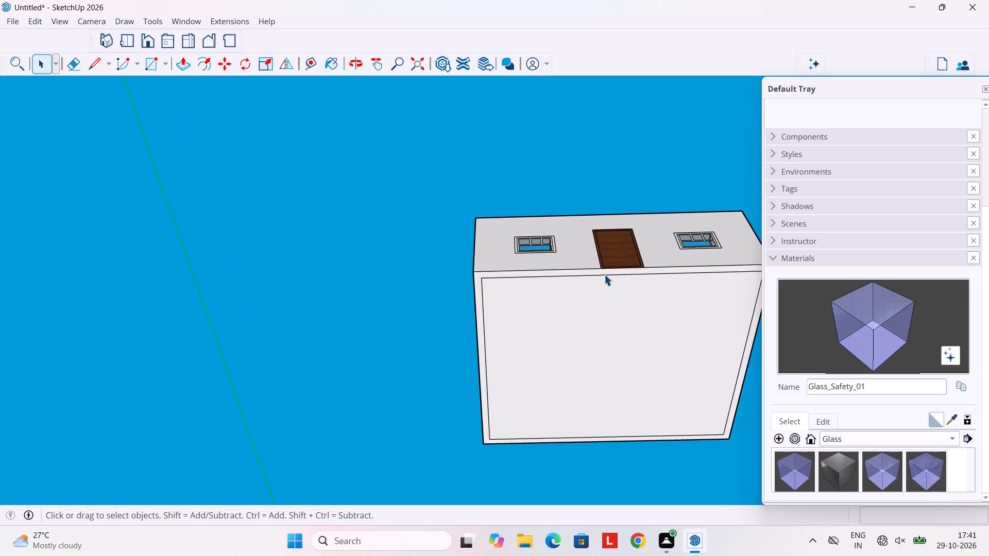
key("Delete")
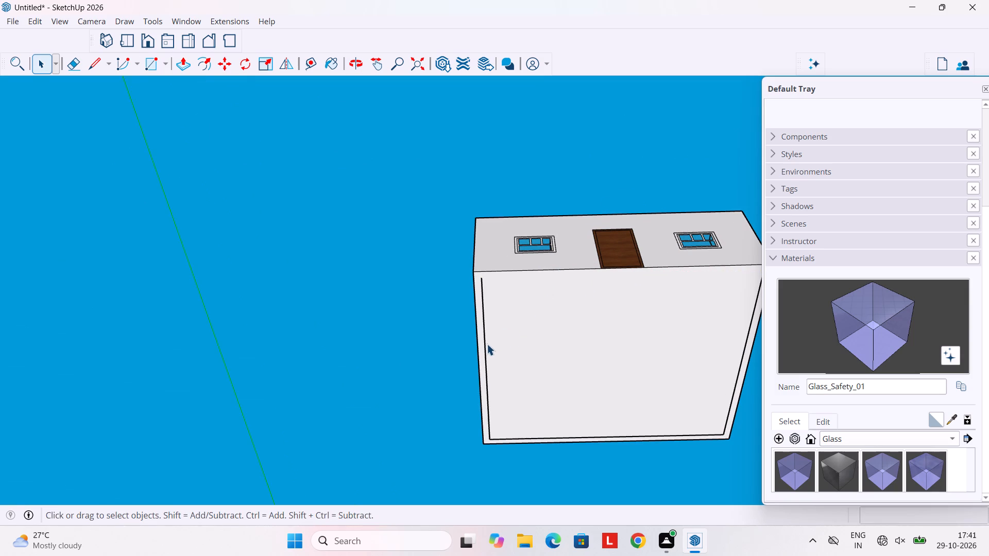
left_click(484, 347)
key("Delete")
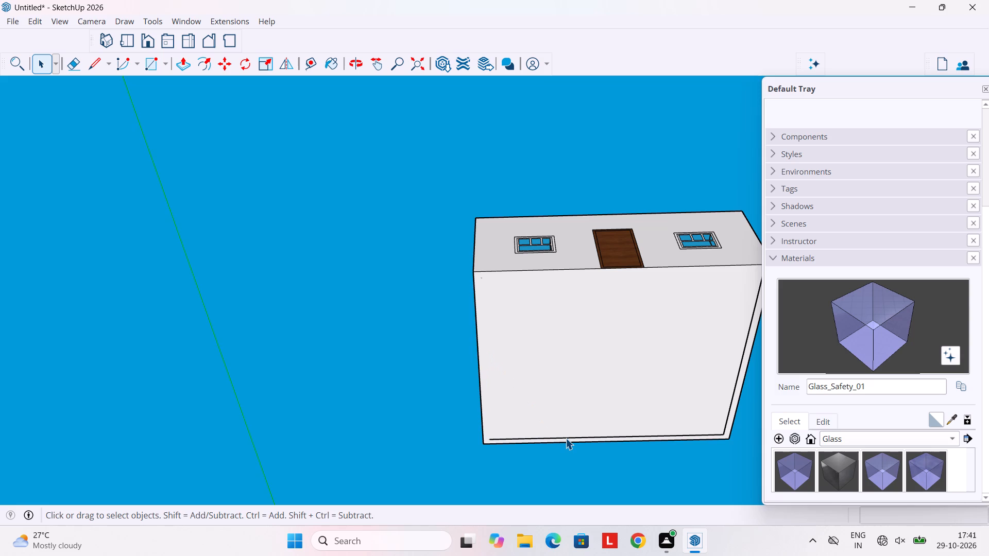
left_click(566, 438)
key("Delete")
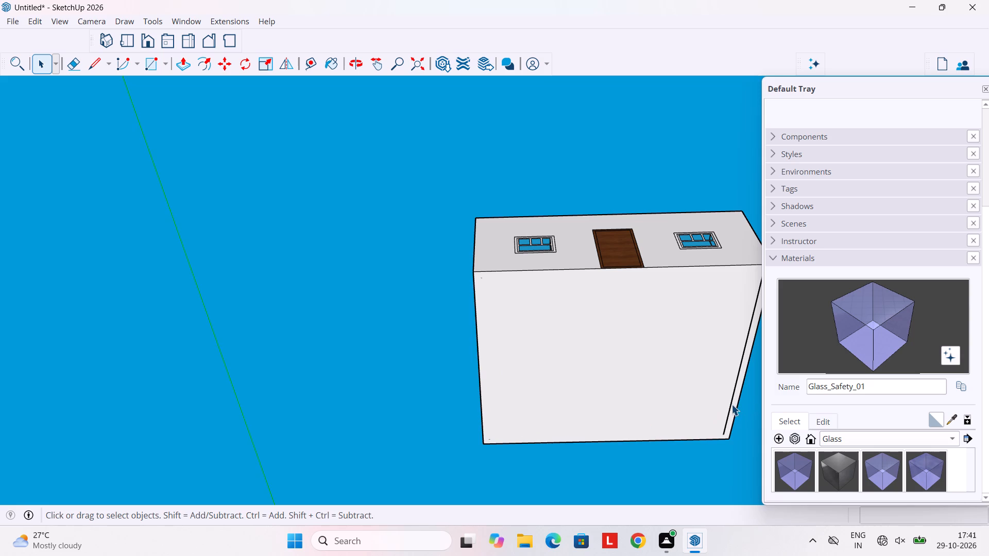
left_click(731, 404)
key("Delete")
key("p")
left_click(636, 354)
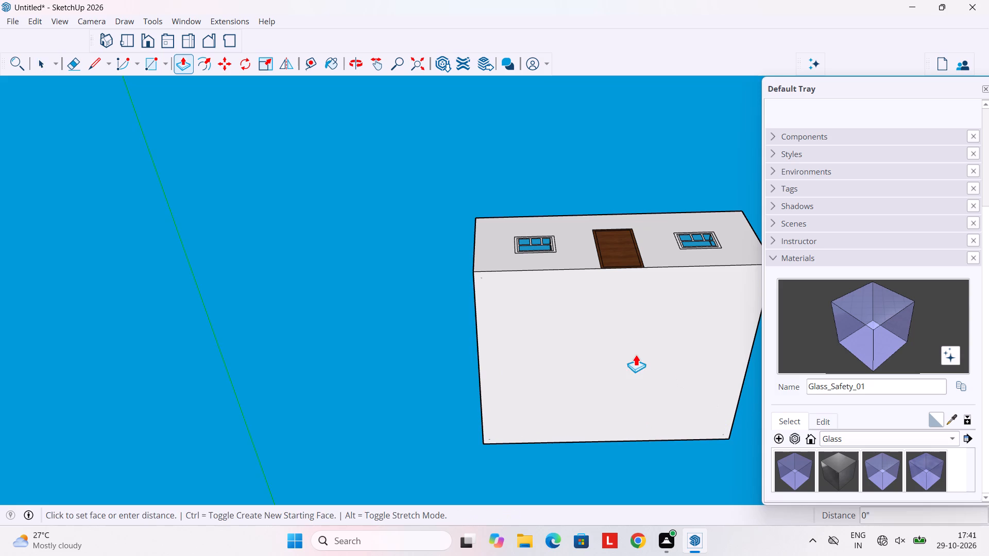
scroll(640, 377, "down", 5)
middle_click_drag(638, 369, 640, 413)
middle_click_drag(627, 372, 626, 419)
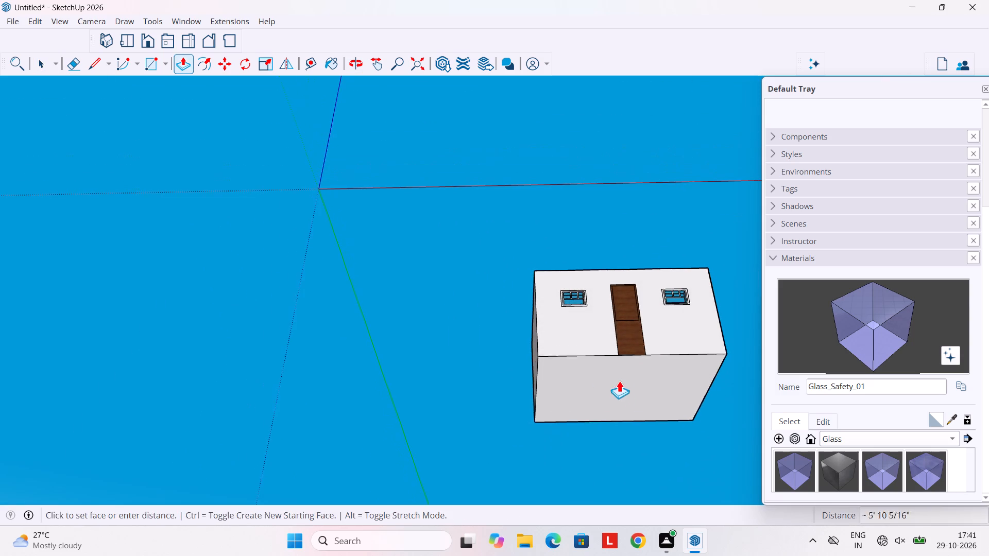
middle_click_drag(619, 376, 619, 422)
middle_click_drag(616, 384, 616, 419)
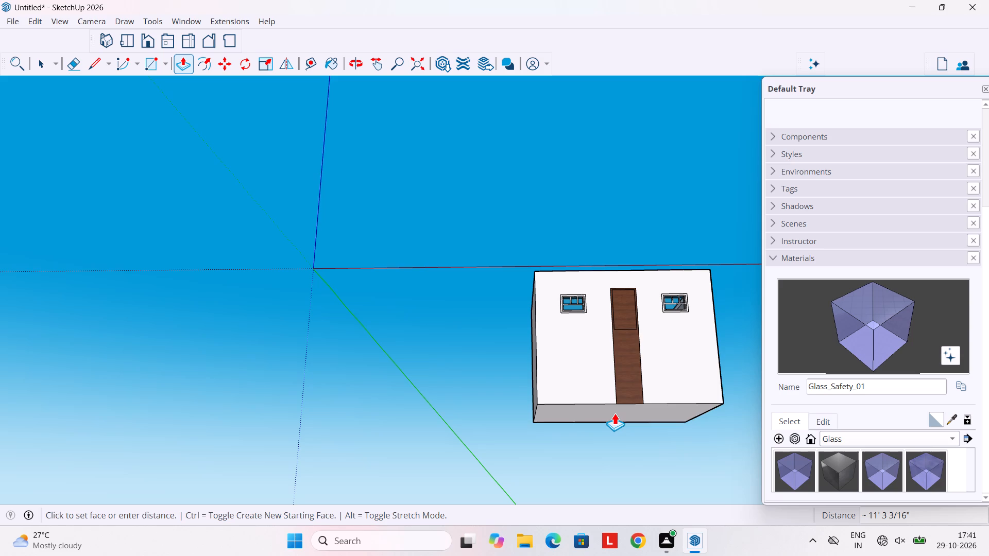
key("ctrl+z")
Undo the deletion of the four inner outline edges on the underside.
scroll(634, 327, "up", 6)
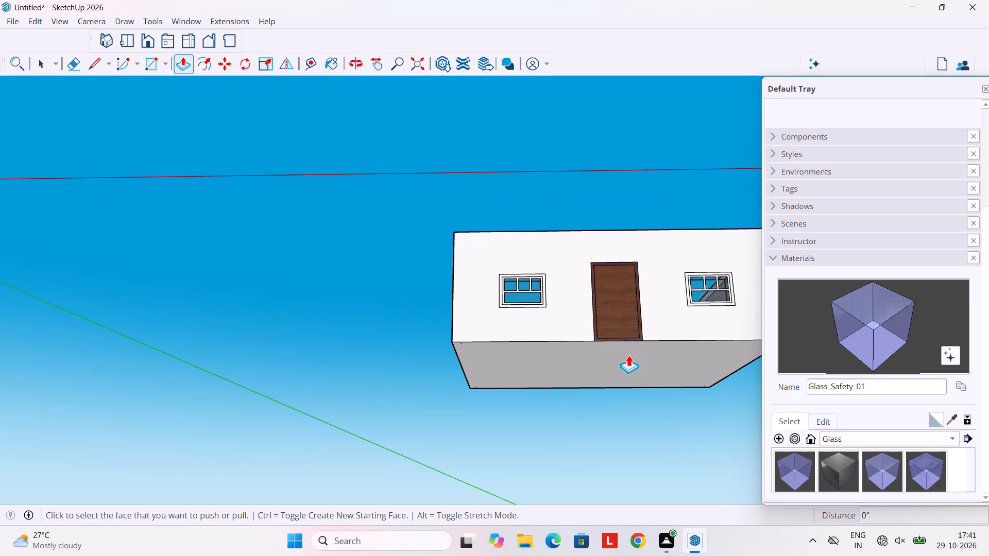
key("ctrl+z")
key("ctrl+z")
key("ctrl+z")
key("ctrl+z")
Push/Pull the floor face enclosed by the inner outline on the underside 2' downward.
scroll(628, 355, "down", 4)
middle_click_drag(630, 355, 610, 275)
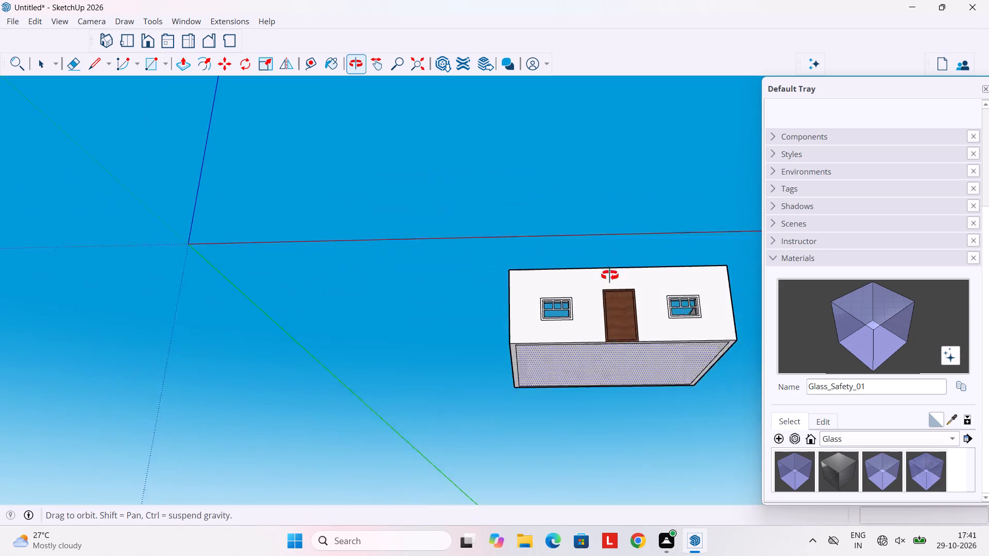
middle_click_drag(610, 275, 605, 254)
scroll(622, 318, "up", 3)
left_click(625, 333)
scroll(624, 352, "down", 4)
middle_click_drag(624, 352, 627, 374)
type("2'")
key("Return")
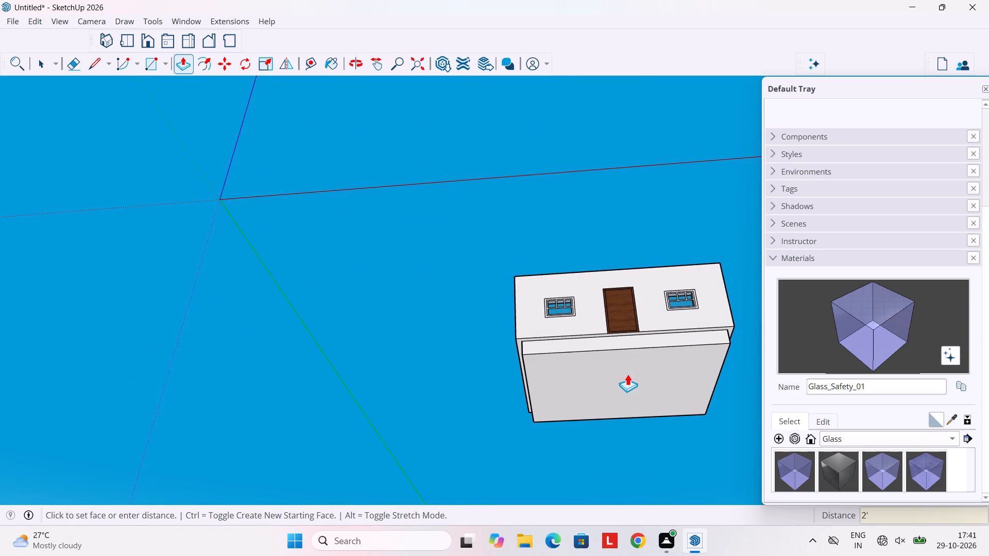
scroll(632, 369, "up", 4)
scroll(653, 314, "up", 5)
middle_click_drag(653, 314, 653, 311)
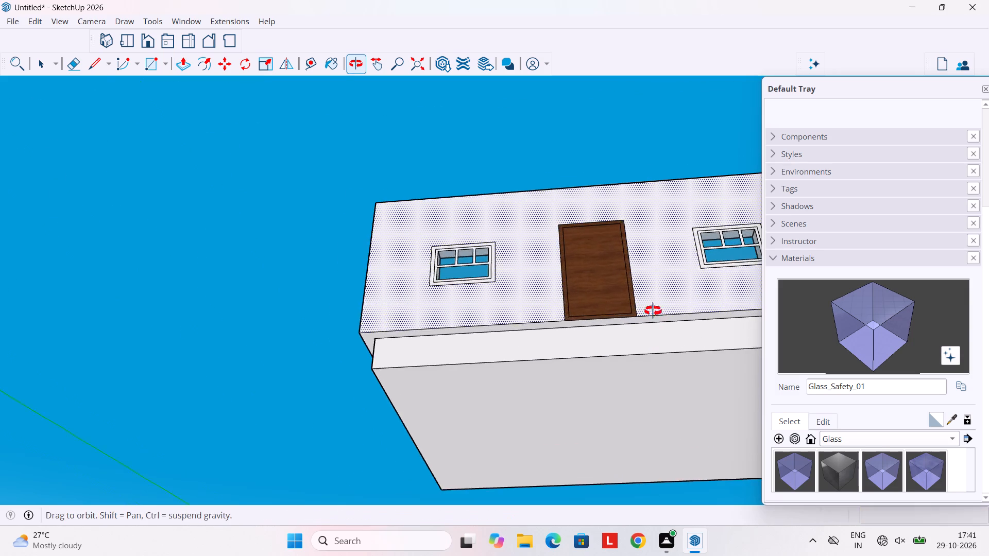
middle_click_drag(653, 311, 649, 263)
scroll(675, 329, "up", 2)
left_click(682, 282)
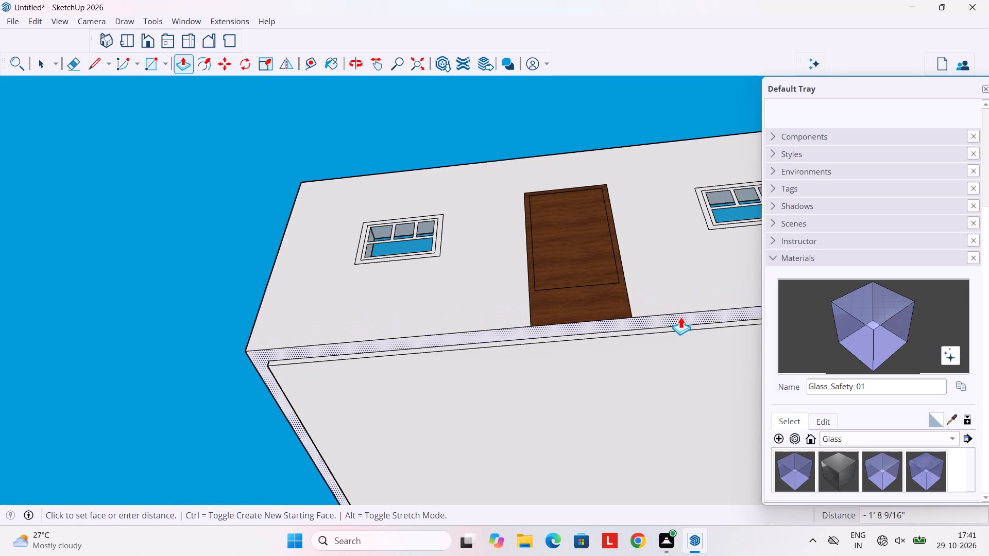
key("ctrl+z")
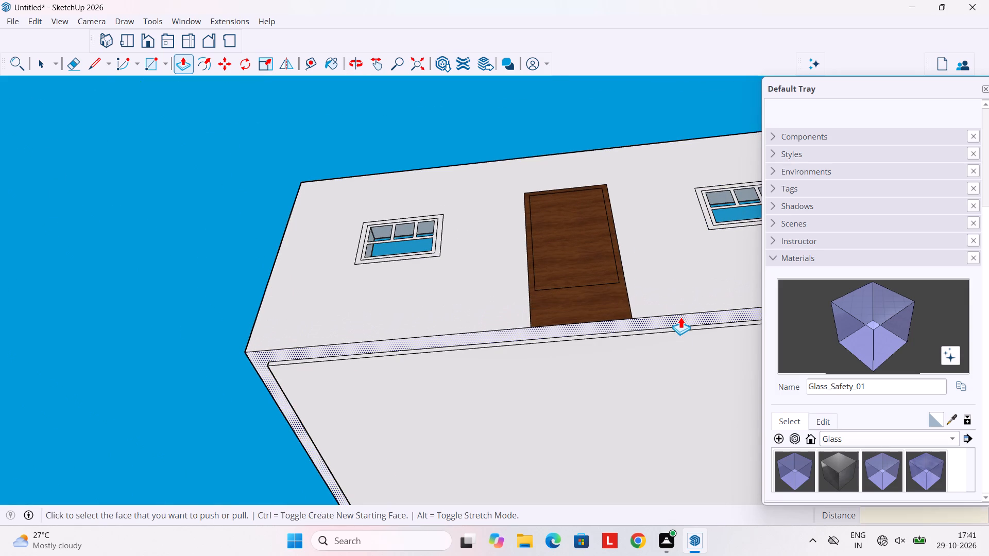
Move the whole house, including its base, 2' up along the blue axis, and clear the selection.
scroll(670, 299, "down", 5)
middle_click_drag(662, 286, 662, 361)
scroll(615, 306, "down", 4)
middle_click_drag(614, 312, 618, 385)
middle_click_drag(612, 326, 612, 329)
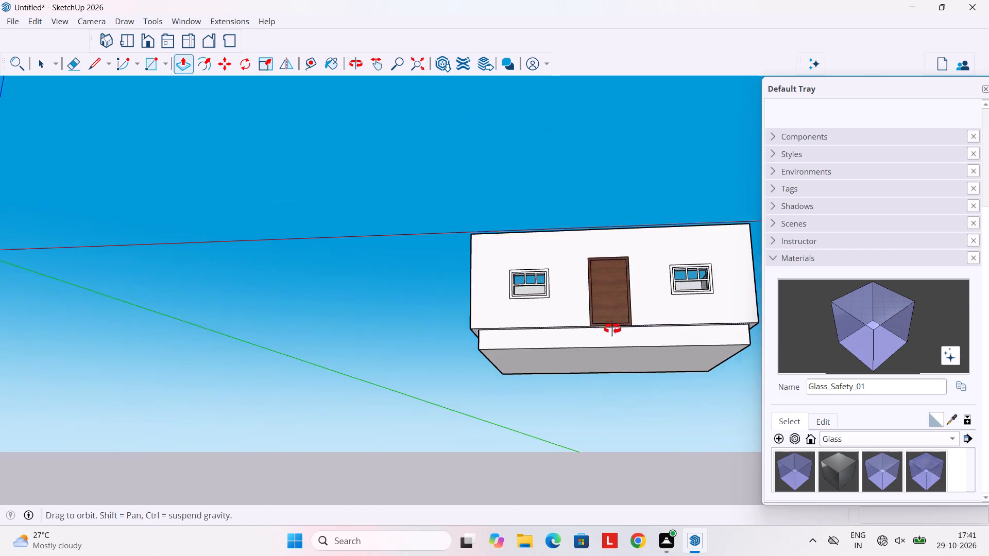
middle_click_drag(612, 329, 622, 432)
middle_click_drag(621, 379, 630, 321)
scroll(630, 321, "down", 3)
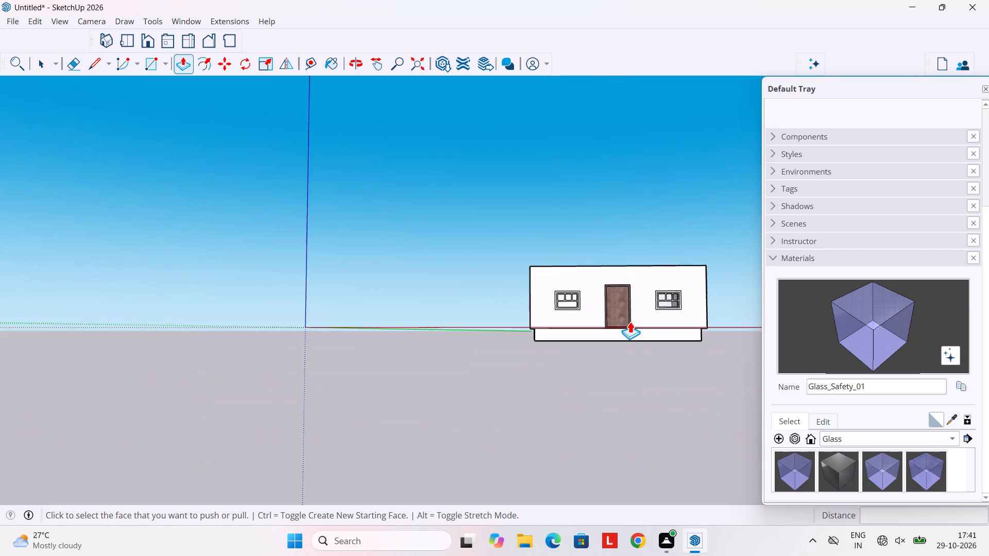
scroll(630, 321, "down", 6)
middle_click_drag(627, 326, 625, 368)
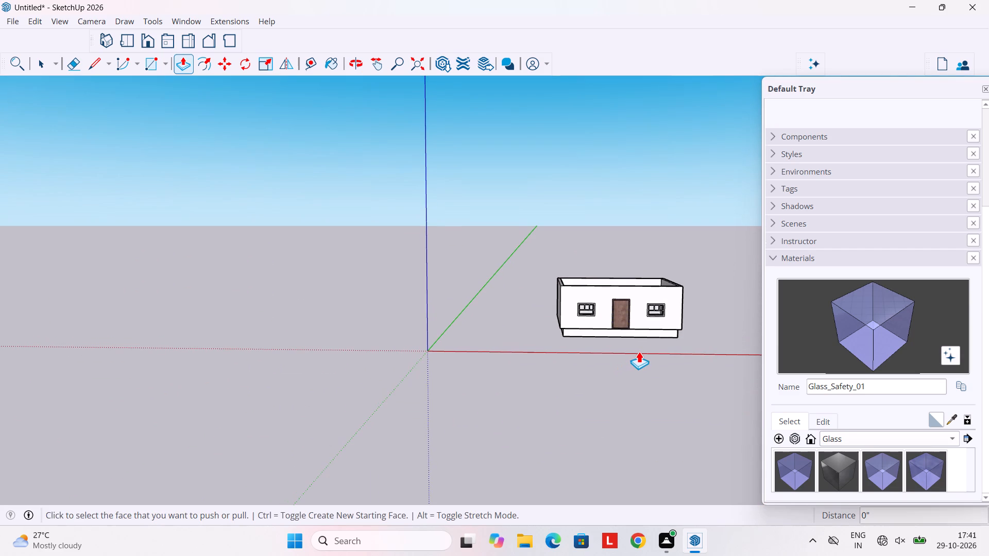
key("space")
scroll(631, 342, "up", 6)
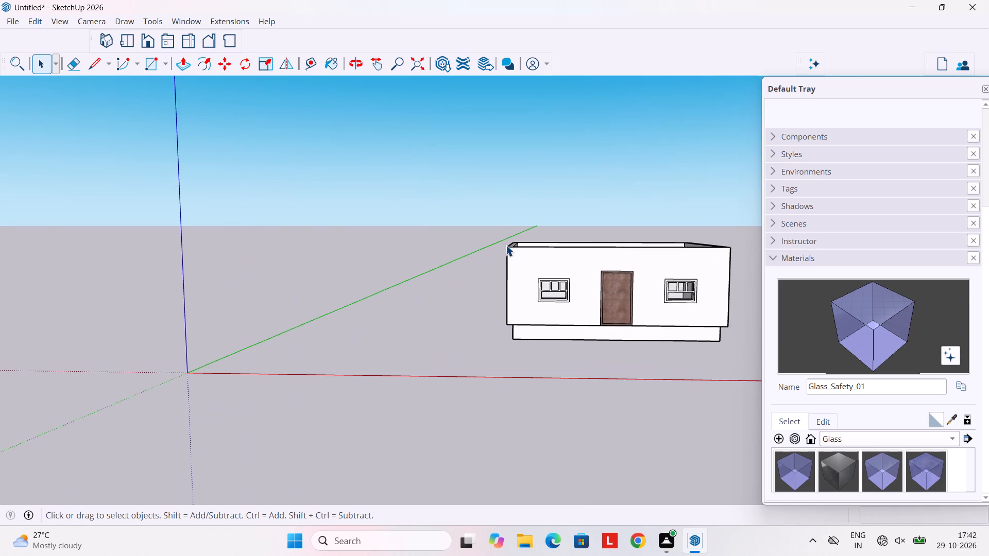
left_click_drag(496, 230, 739, 347)
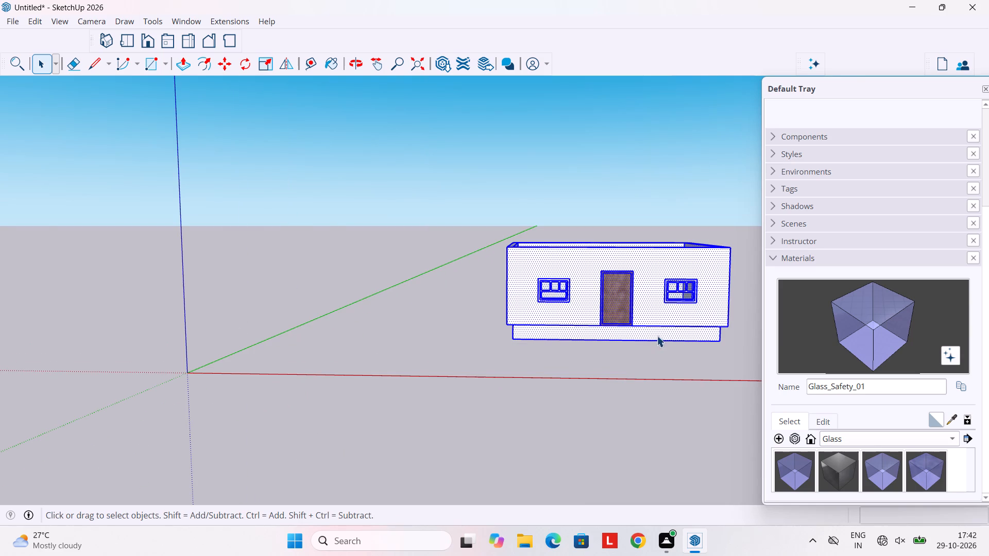
key("m")
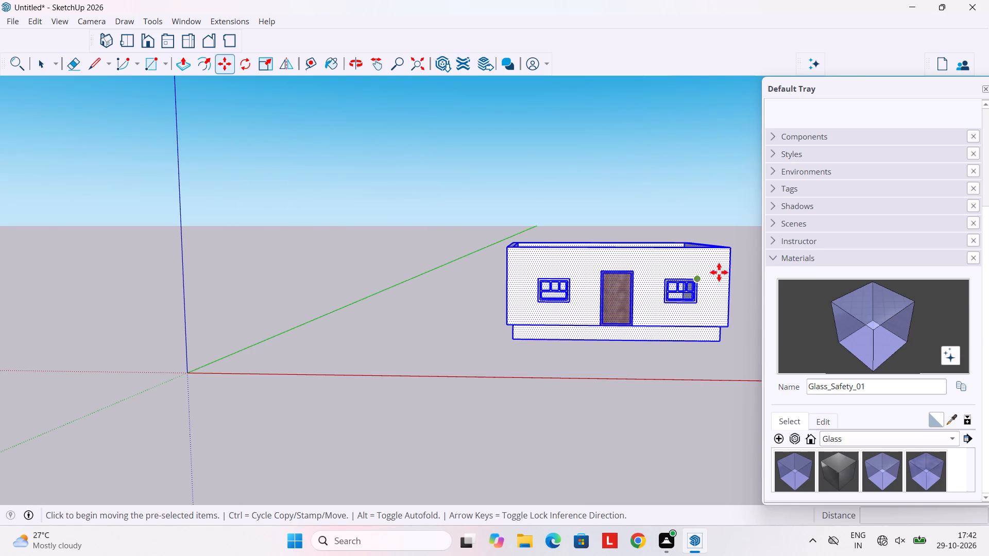
left_click(732, 249)
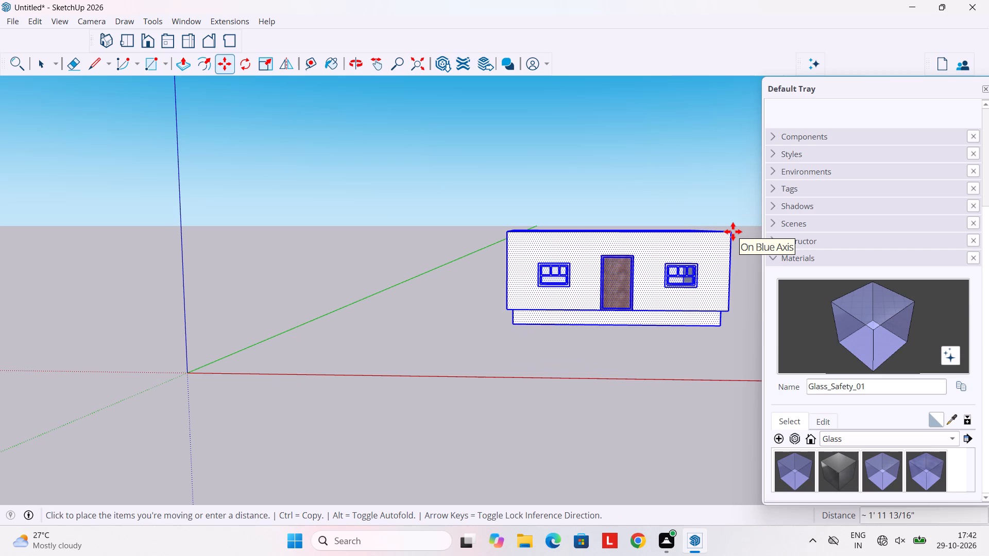
key("2")
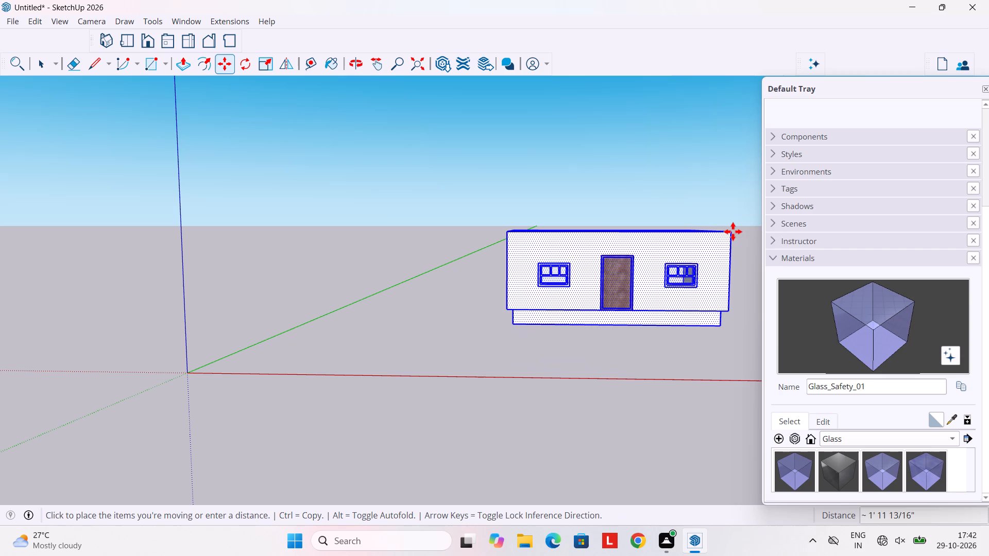
scroll(733, 232, "down", 4)
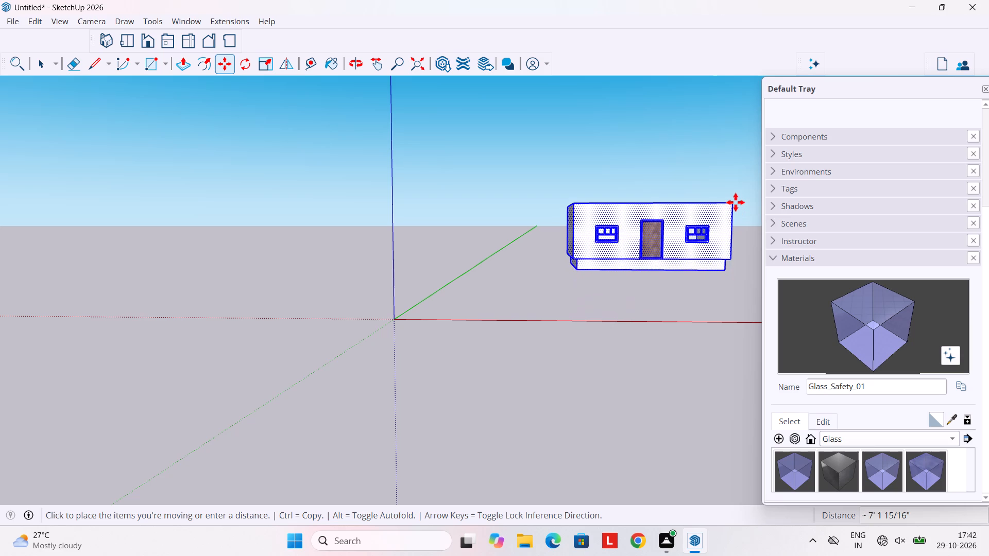
type("2'")
key("Return")
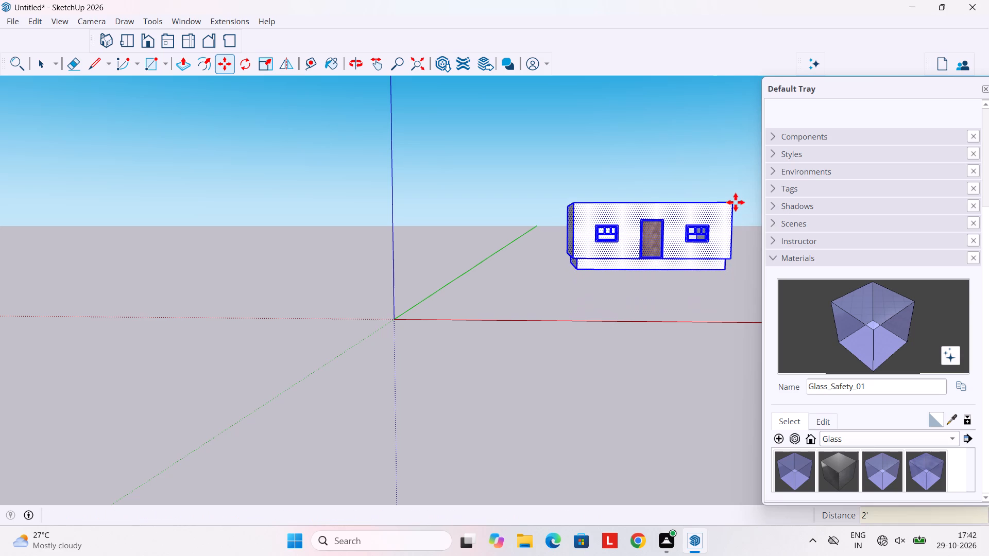
key("space")
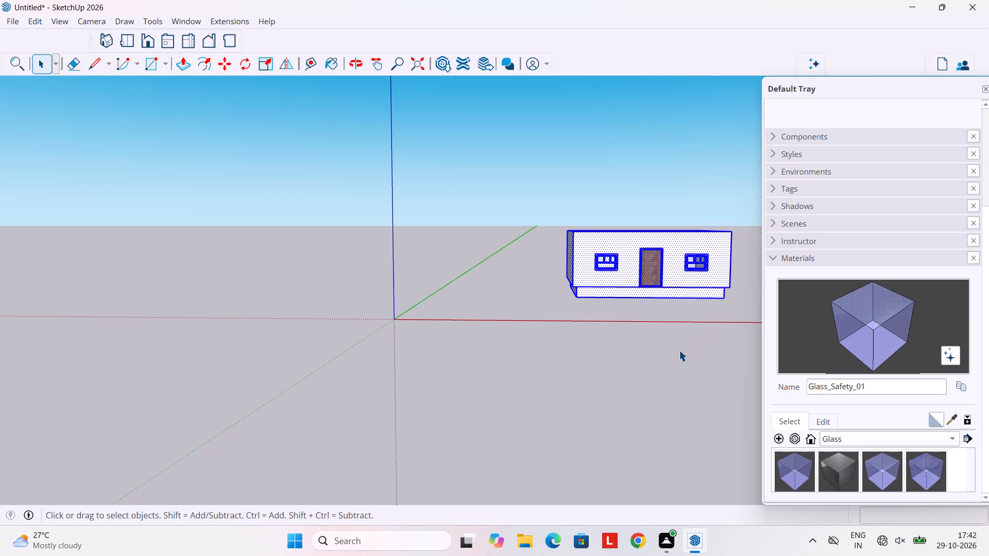
key("space")
left_click(628, 350)
Examine the raised house and its base from the front, from below and at ground level.
scroll(628, 350, "down", 4)
middle_click_drag(629, 347, 607, 335)
scroll(627, 322, "up", 6)
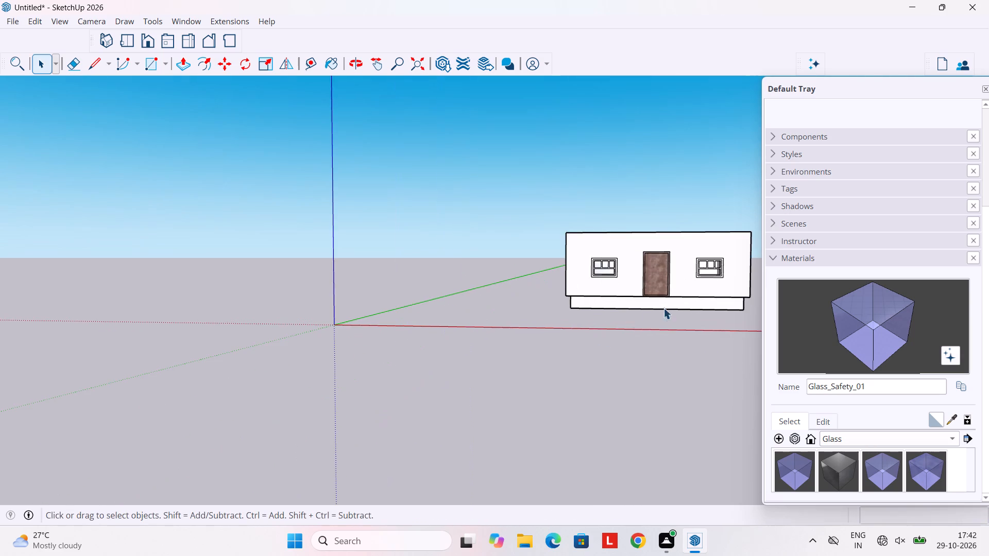
middle_click_drag(663, 308, 530, 248)
scroll(660, 310, "up", 1)
scroll(574, 272, "down", 3)
middle_click_drag(591, 293, 640, 246)
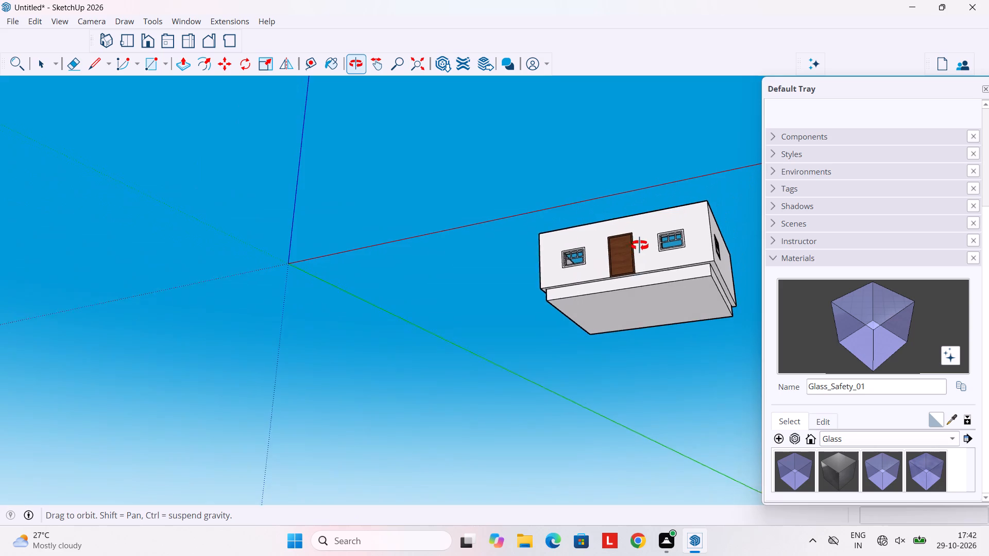
middle_click_drag(640, 246, 635, 354)
scroll(637, 306, "down", 4)
middle_click_drag(627, 303, 660, 287)
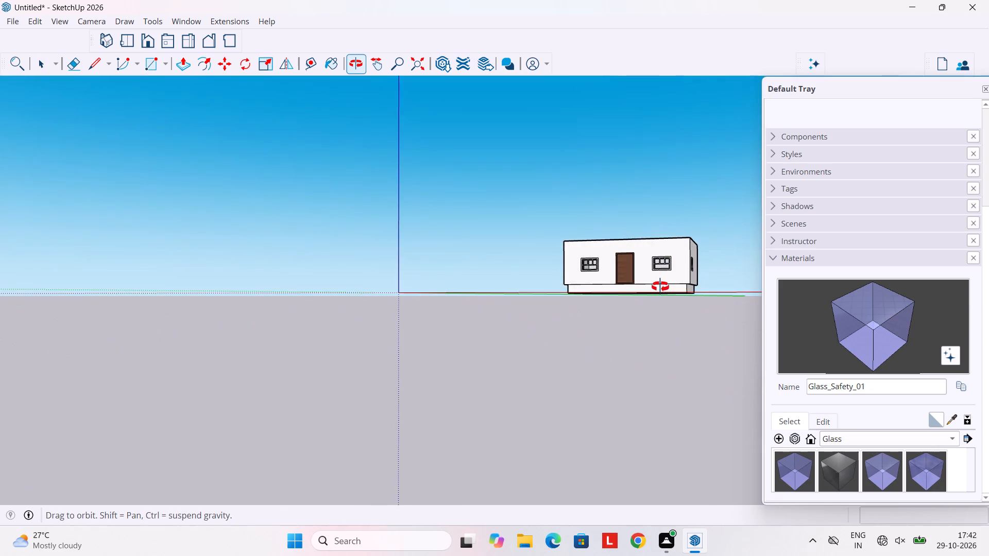
middle_click_drag(660, 287, 650, 329)
scroll(650, 327, "down", 2)
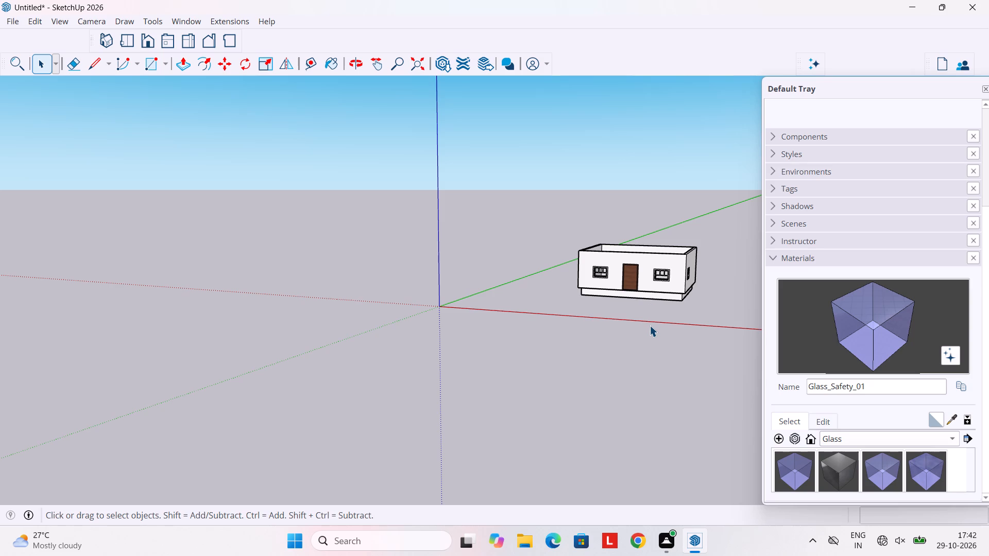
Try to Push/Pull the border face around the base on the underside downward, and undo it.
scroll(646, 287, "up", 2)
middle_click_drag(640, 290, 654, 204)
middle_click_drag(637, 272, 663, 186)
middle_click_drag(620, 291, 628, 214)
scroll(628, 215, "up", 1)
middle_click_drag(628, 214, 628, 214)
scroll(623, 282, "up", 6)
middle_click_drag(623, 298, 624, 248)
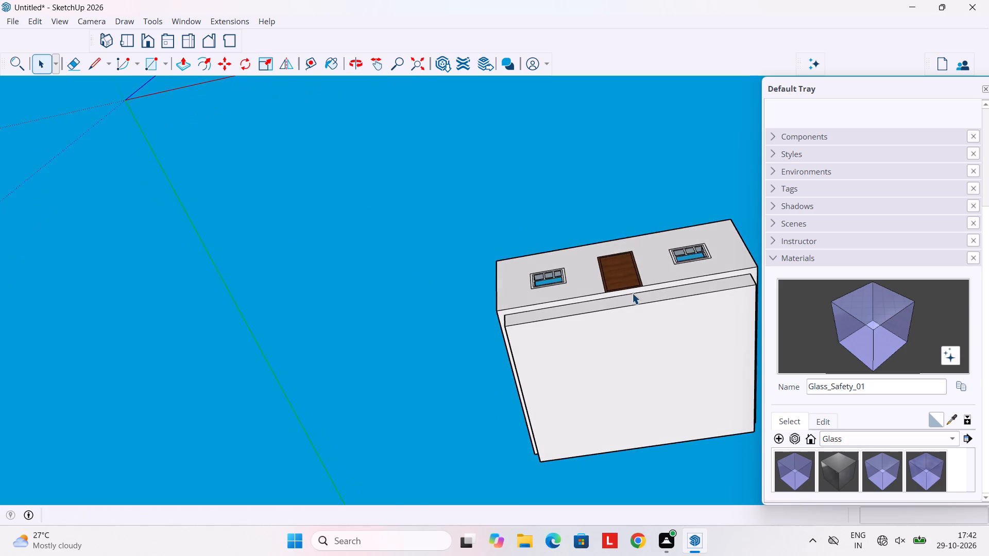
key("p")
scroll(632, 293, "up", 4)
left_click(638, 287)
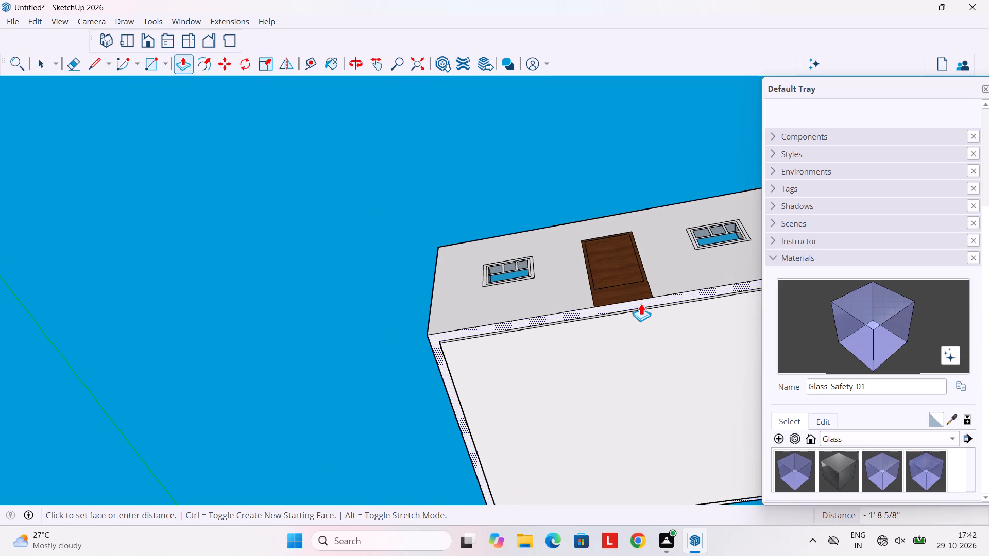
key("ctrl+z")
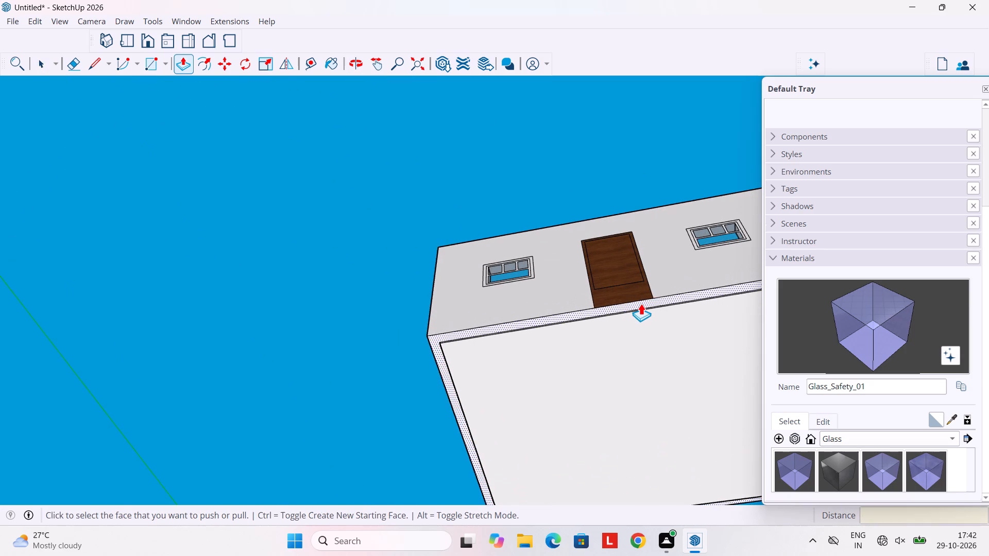
Examine the house and its inset base from below and from the front.
scroll(641, 303, "down", 2)
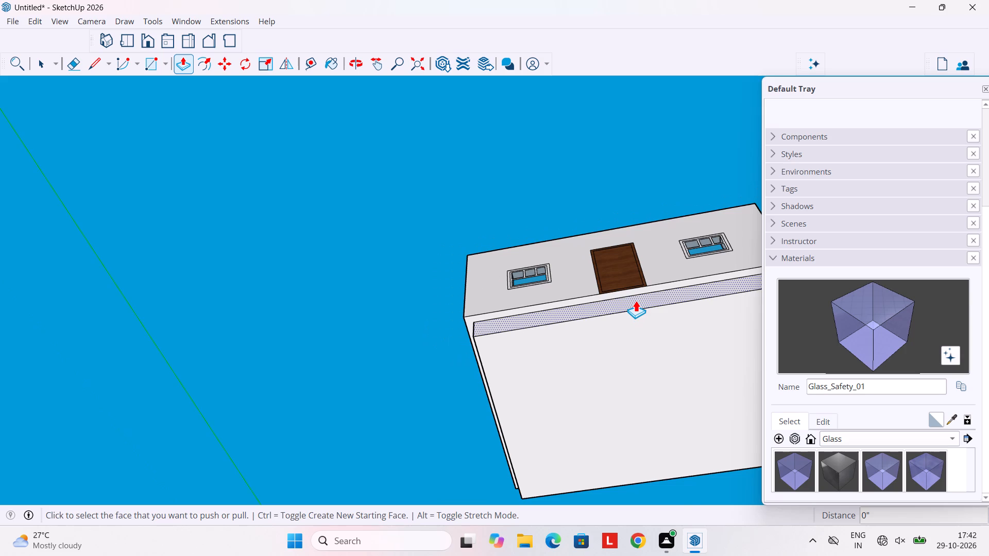
scroll(636, 298, "down", 2)
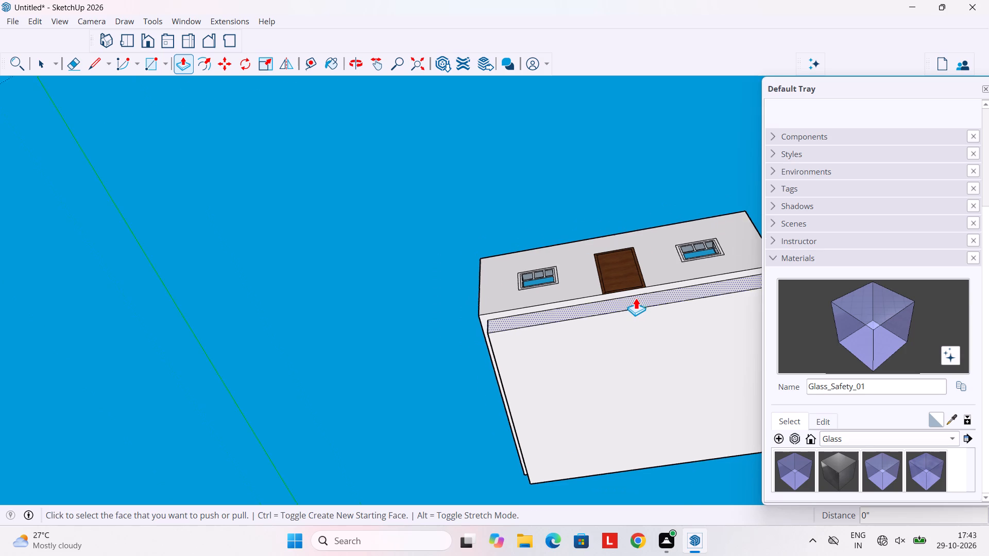
scroll(636, 298, "down", 1)
middle_click_drag(634, 296, 653, 362)
middle_click_drag(578, 317, 596, 385)
scroll(568, 332, "down", 1)
middle_click_drag(568, 337, 571, 383)
middle_click_drag(559, 349, 561, 393)
middle_click_drag(559, 378, 555, 378)
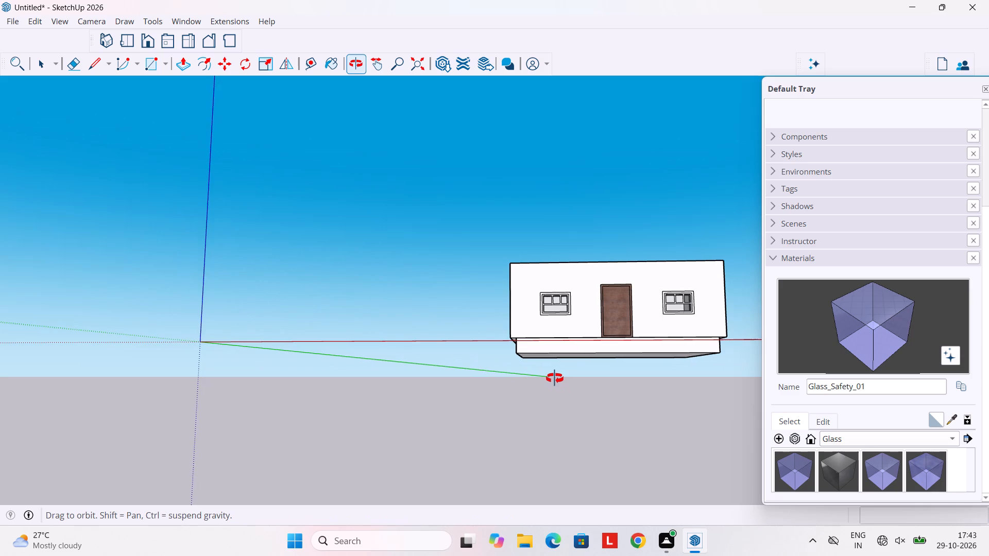
middle_click_drag(555, 378, 551, 377)
middle_click_drag(551, 378, 555, 413)
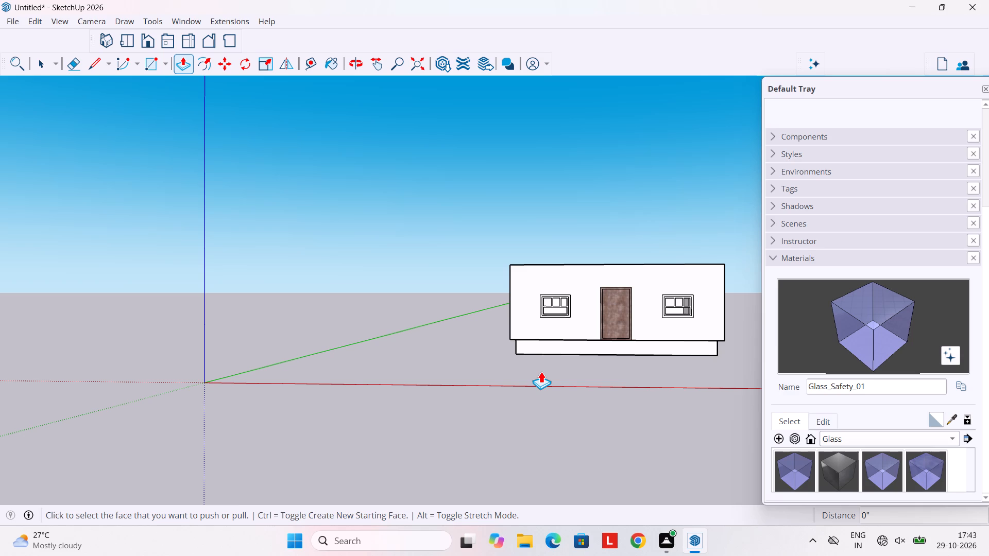
Delete the base's front face together with its edges, and the leftover vertical edge at its left corner.
key("space")
scroll(545, 364, "up", 4)
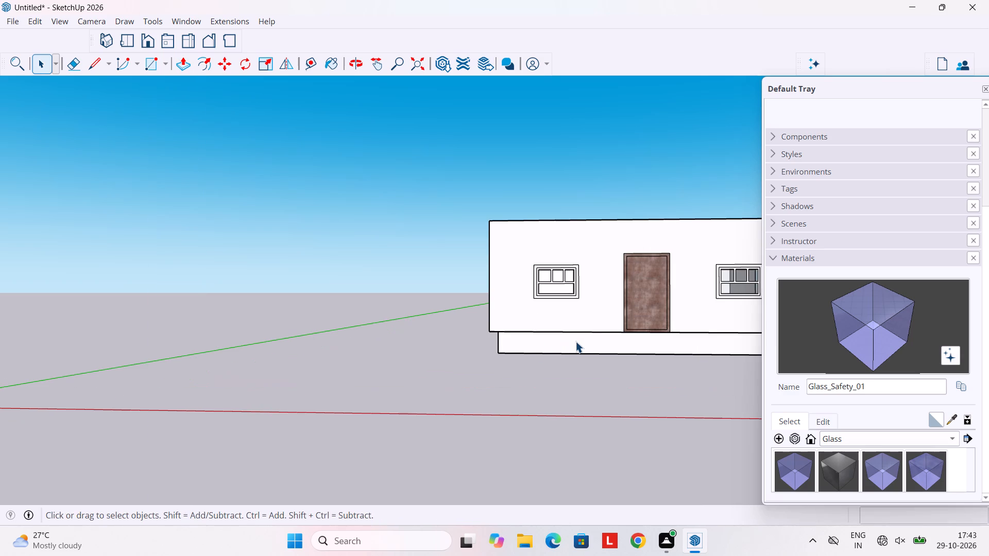
double_click(575, 341)
key("Delete")
scroll(582, 386, "down", 3)
middle_click_drag(582, 386, 596, 340)
scroll(575, 350, "up", 3)
left_click(493, 369)
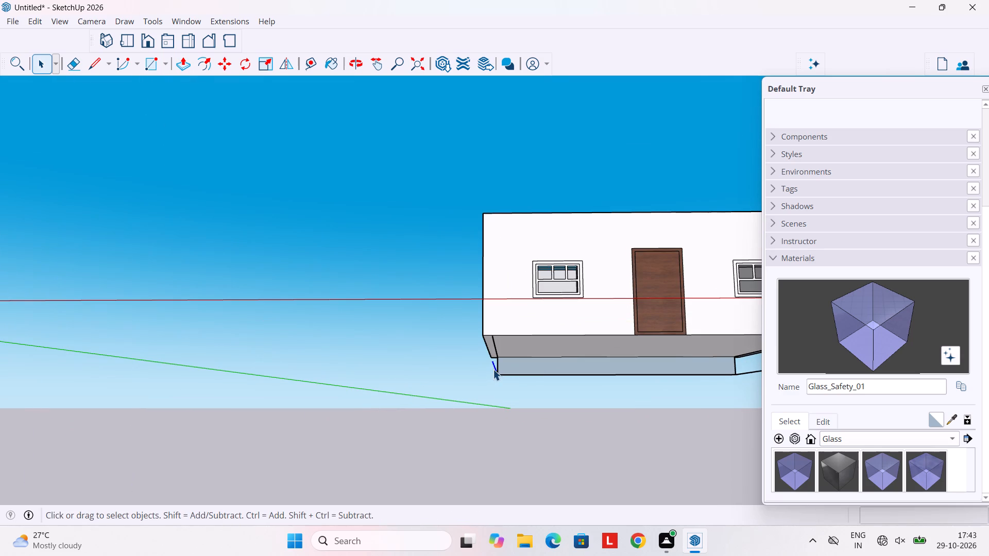
key("Delete")
Delete the base's rear face, and undo the accidental deletion of the whole house.
left_click(537, 371)
key("Delete")
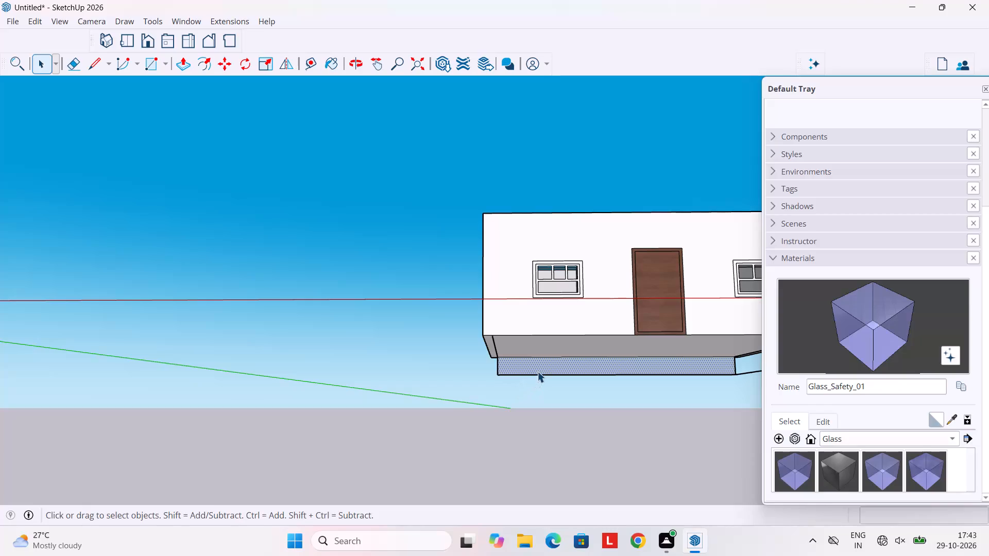
left_click(537, 371)
key("Delete")
double_click(537, 371)
key("Delete")
double_click(537, 373)
key("Delete")
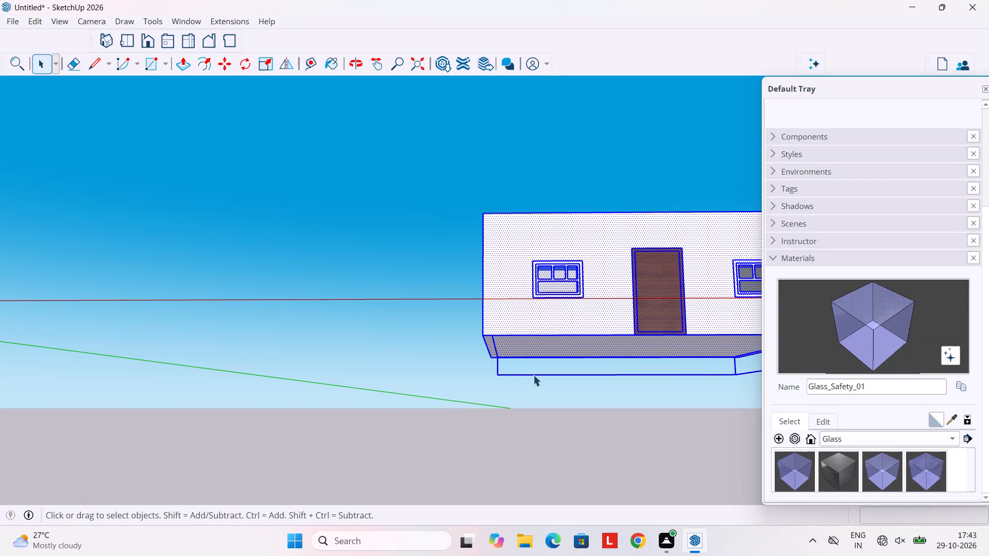
key("ctrl+z")
Delete the base's remaining rear bottom edge, the vertical corner edge and the left outline edge on the underside.
scroll(534, 375, "up", 2)
left_click(538, 373)
key("Delete")
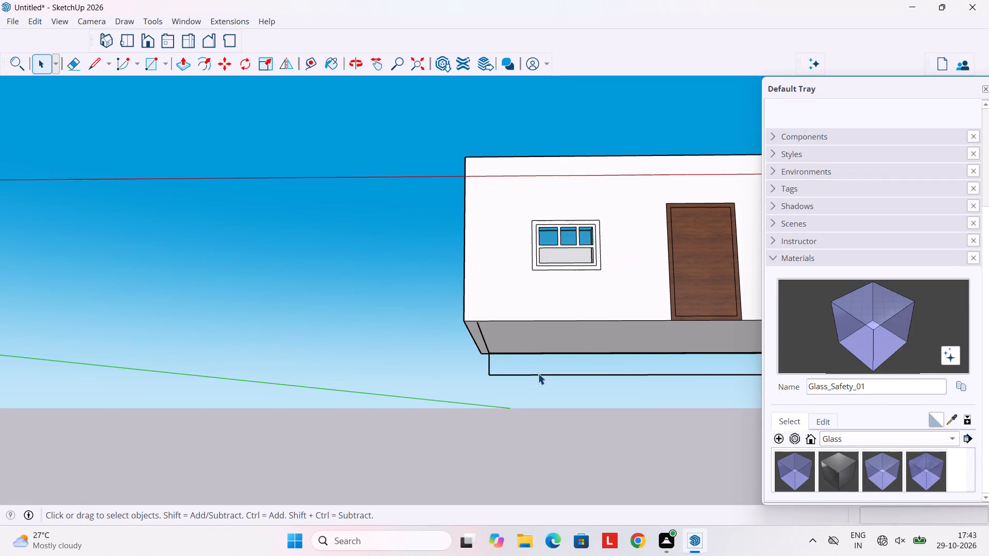
left_click(515, 376)
key("Delete")
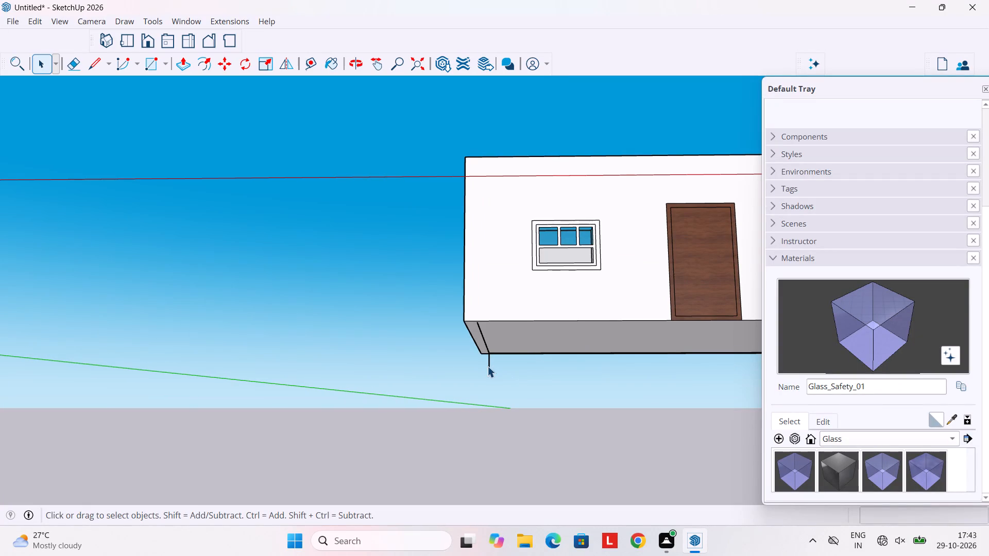
left_click(487, 366)
key("Delete")
scroll(483, 346, "up", 2)
left_click(483, 333)
key("Delete")
scroll(527, 363, "down", 5)
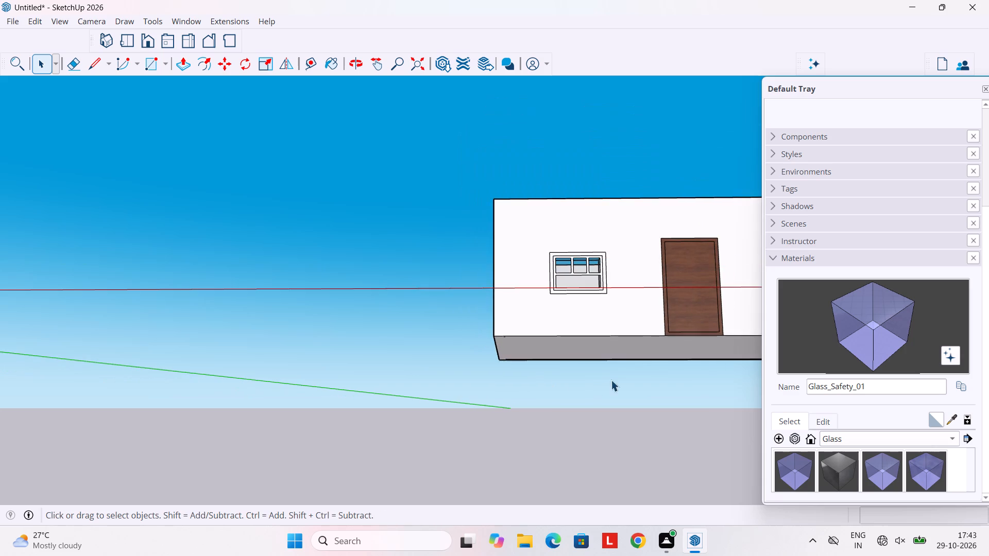
Delete the leftover inner outline edge along the rear of the house's underside.
scroll(560, 358, "up", 4)
middle_click_drag(476, 333, 467, 272)
scroll(476, 315, "up", 3)
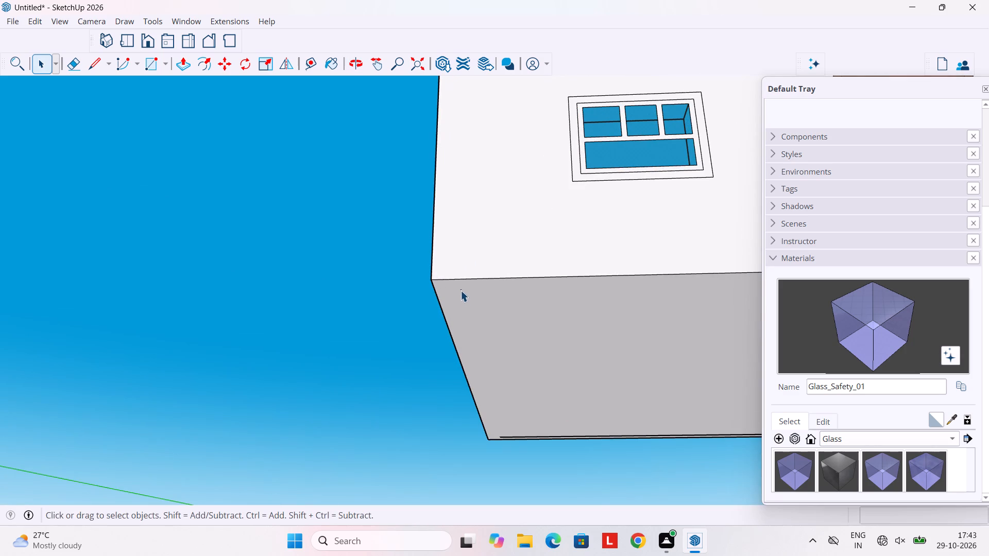
left_click(461, 290)
key("Delete")
scroll(490, 335, "down", 4)
scroll(619, 425, "up", 3)
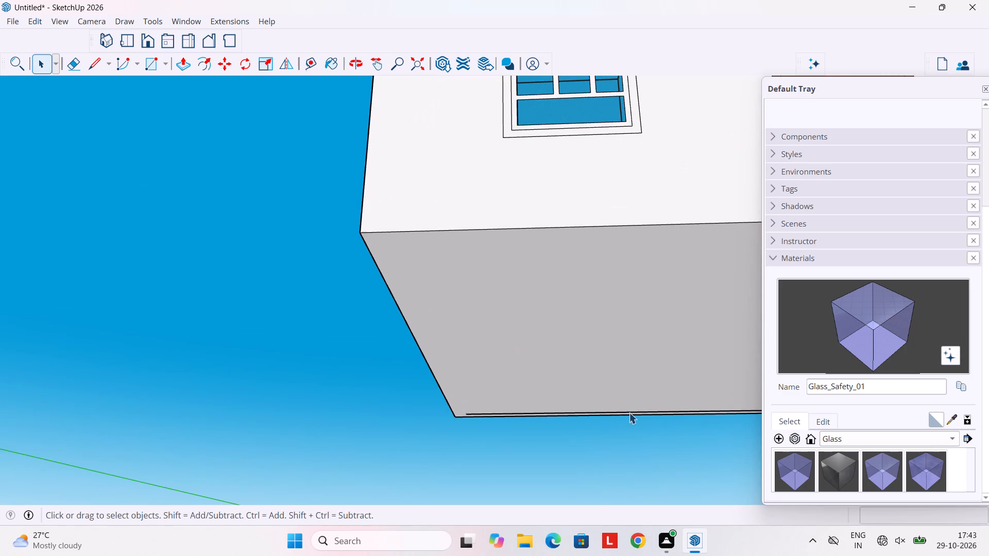
left_click(629, 412)
scroll(629, 413, "down", 3)
scroll(633, 421, "up", 3)
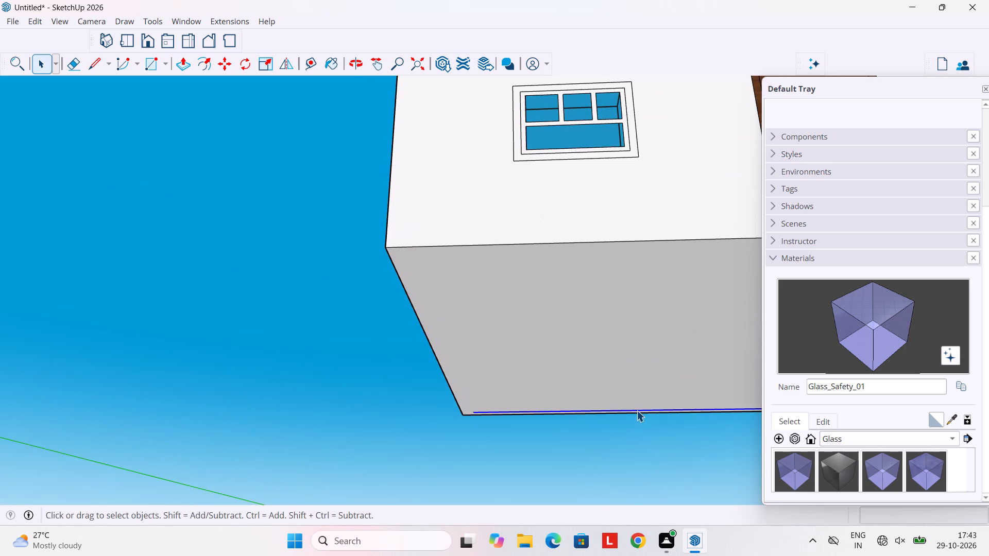
left_click(637, 410)
key("Delete")
scroll(637, 411, "down", 1)
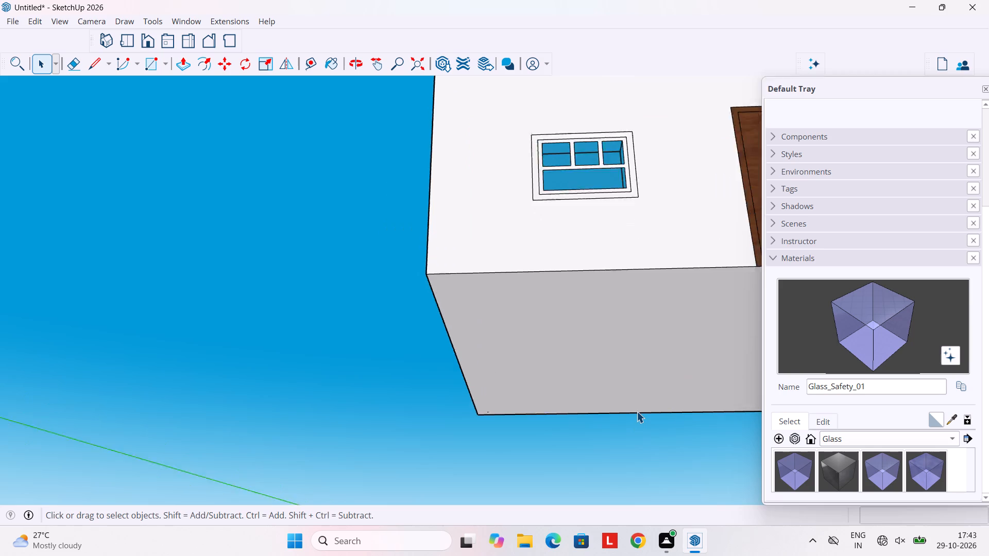
Delete the leftover base edges along the right side of the underside, including the short vertical one at the rear corner.
scroll(637, 411, "down", 8)
middle_click_drag(641, 410, 571, 378)
scroll(599, 386, "down", 4)
middle_click_drag(661, 394, 654, 394)
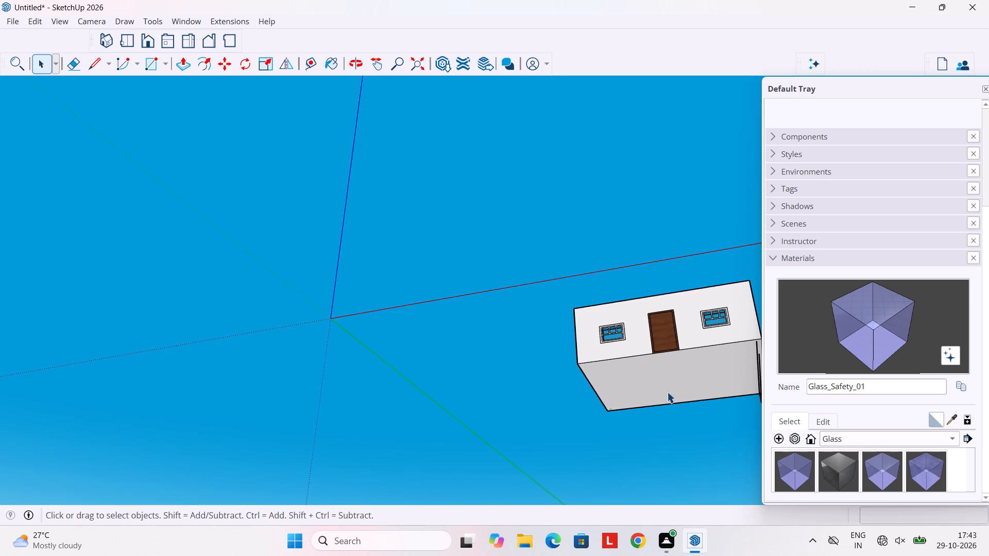
middle_click_drag(661, 390, 526, 373, "shift")
scroll(563, 366, "up", 3)
left_click(629, 345)
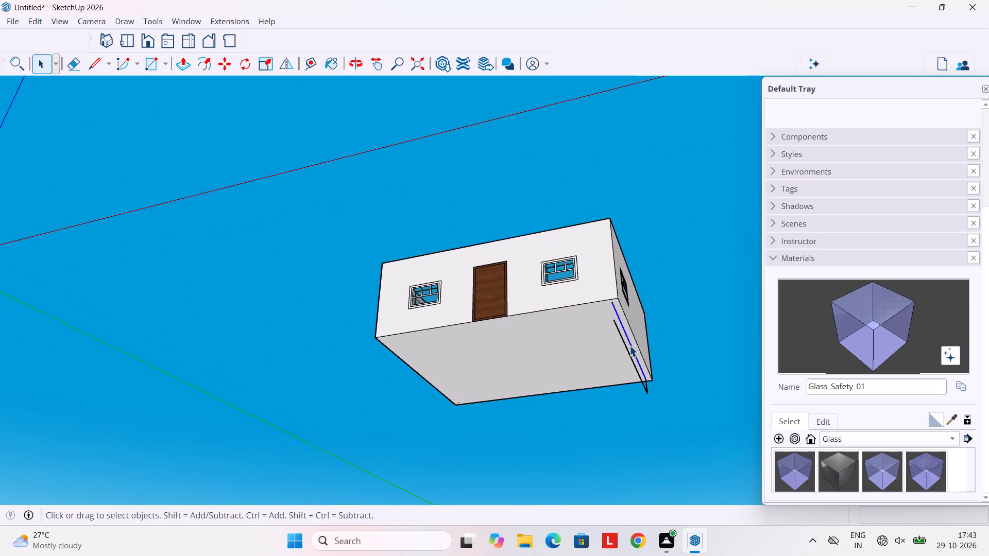
key("Delete")
left_click(629, 355)
key("Delete")
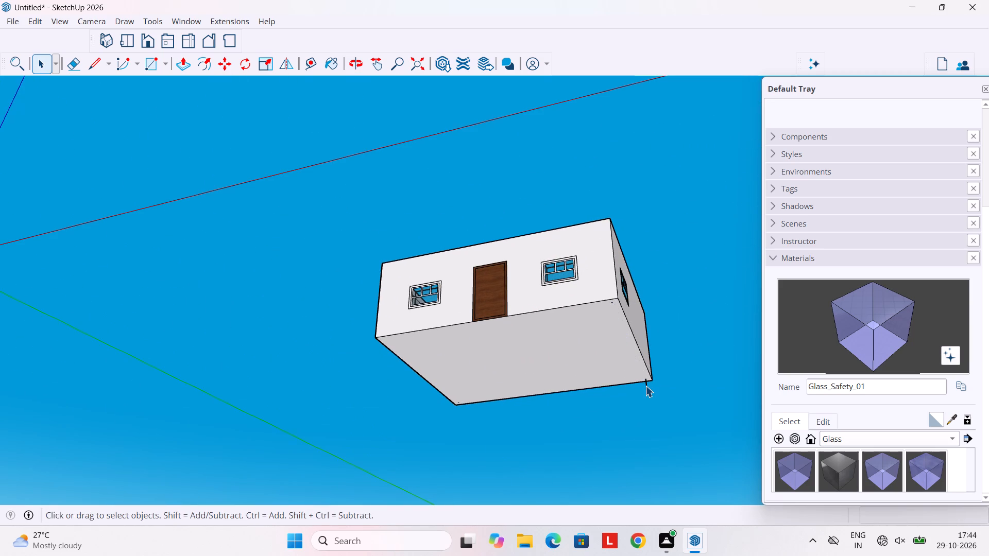
left_click(645, 386)
key("Delete")
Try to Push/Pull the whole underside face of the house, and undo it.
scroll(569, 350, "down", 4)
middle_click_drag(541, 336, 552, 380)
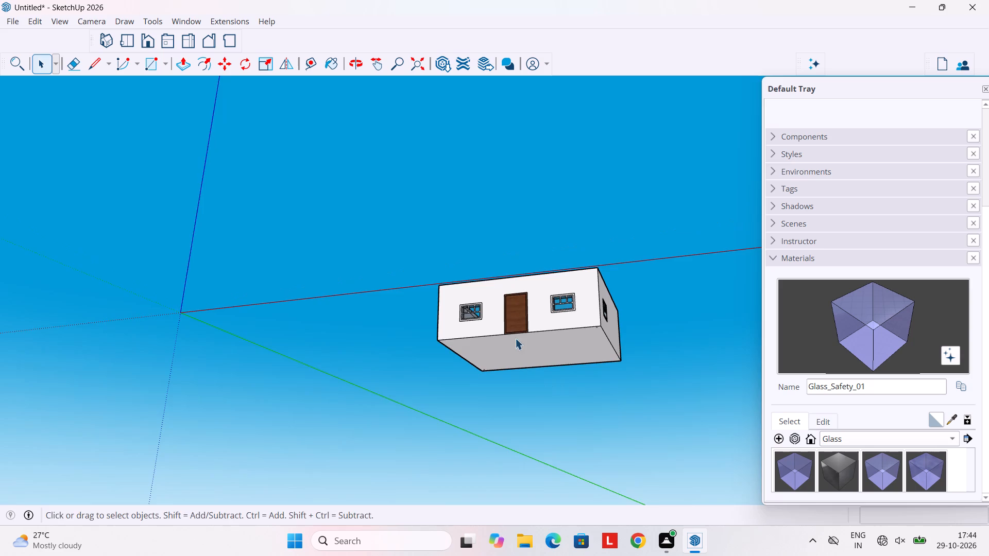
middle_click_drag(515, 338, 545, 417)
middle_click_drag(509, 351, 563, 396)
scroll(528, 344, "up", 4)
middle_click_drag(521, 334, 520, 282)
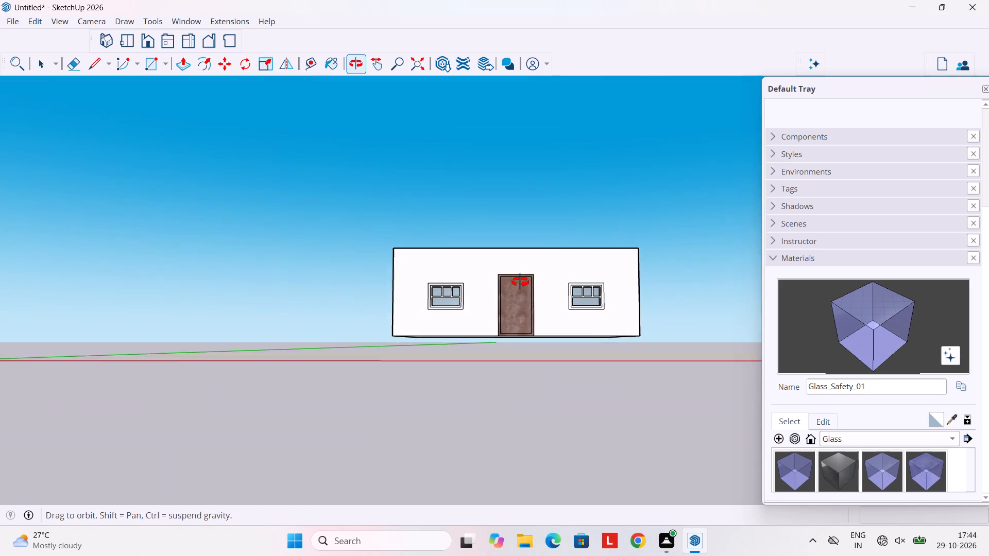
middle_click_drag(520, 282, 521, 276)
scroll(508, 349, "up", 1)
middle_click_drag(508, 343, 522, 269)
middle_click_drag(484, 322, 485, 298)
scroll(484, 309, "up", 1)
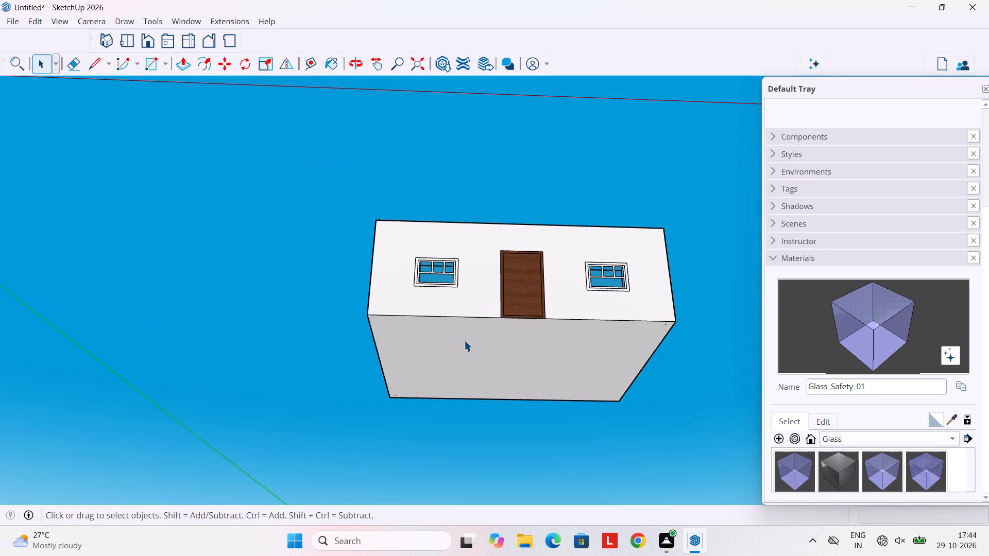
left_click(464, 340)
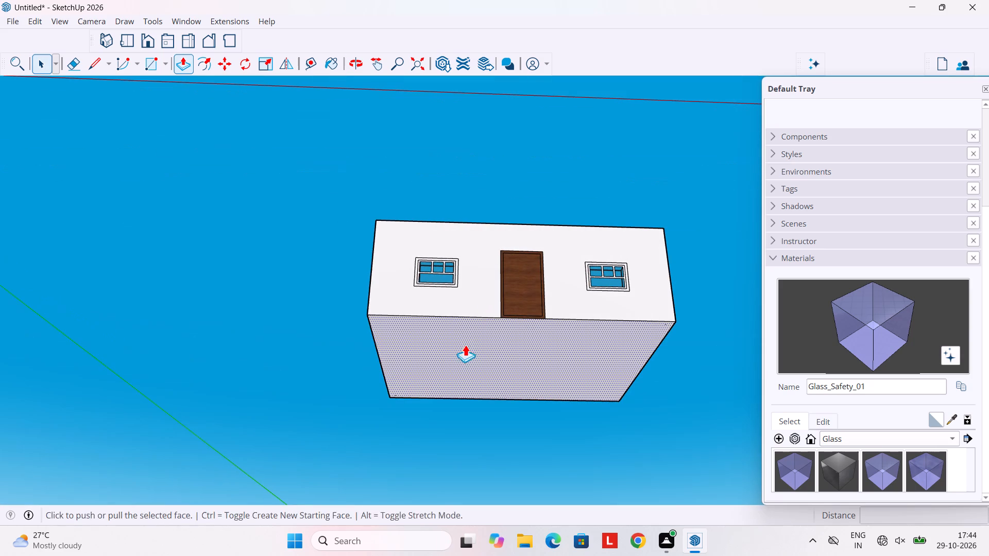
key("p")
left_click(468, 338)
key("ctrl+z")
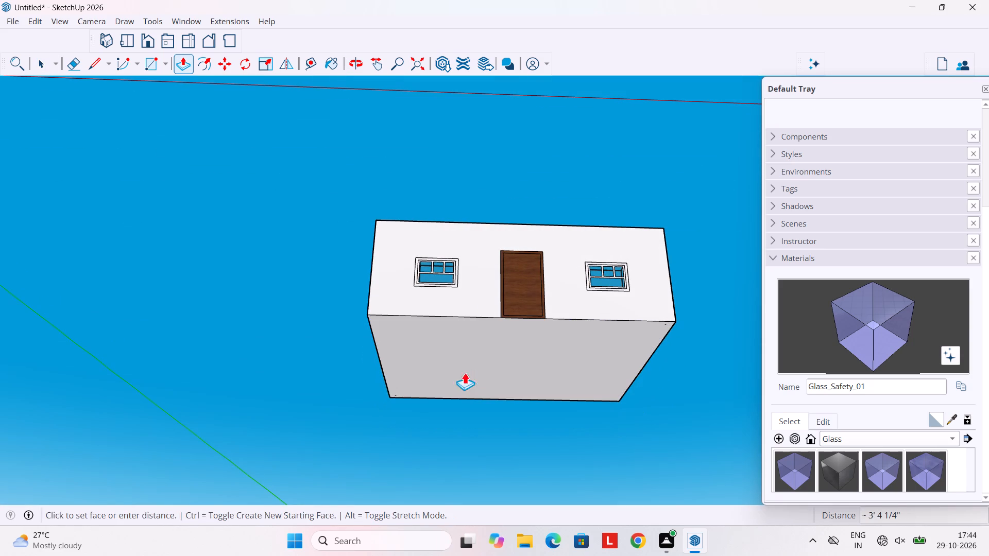
Draw a 28' by 24' rectangle over the house's underside, from its front left corner to the opposite rear corner.
key("r")
scroll(422, 374, "up", 3)
left_click(345, 288)
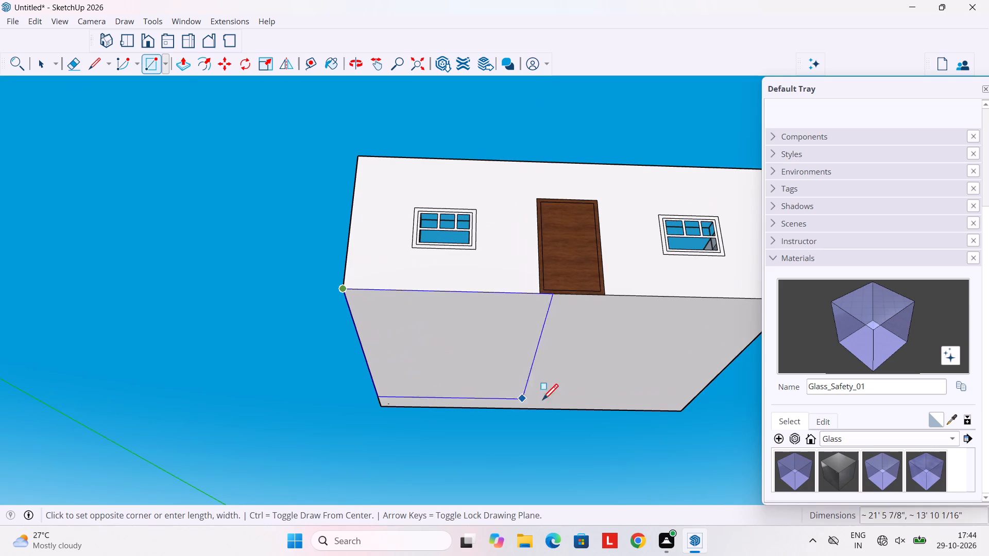
left_click(684, 411)
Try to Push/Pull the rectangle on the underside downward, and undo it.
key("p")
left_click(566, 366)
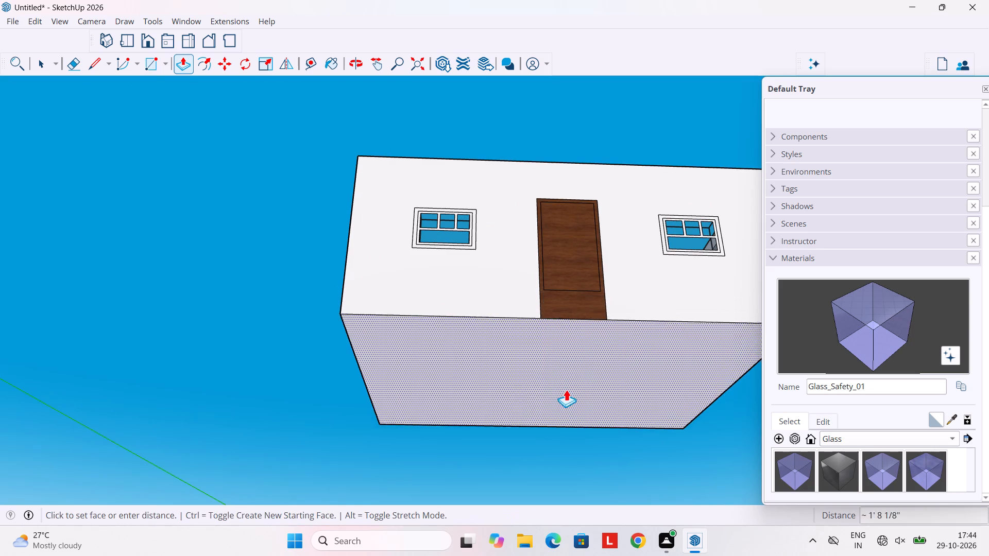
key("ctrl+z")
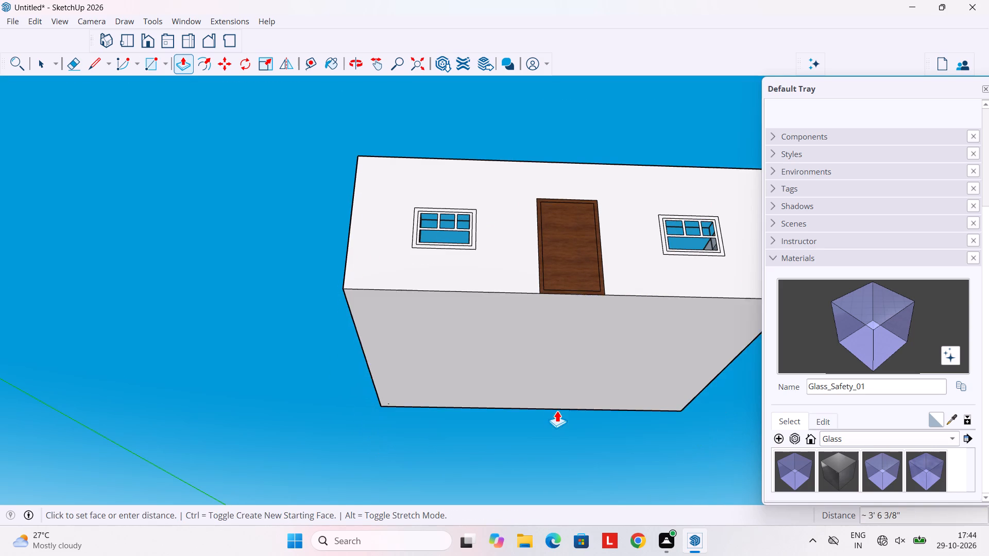
Select the entire house with its door and windows, make it a group, and clear the selection.
scroll(560, 346, "down", 4)
scroll(621, 310, "down", 3)
middle_click_drag(601, 334, 586, 421)
middle_click_drag(598, 362, 598, 399)
key("space")
triple_click(616, 311)
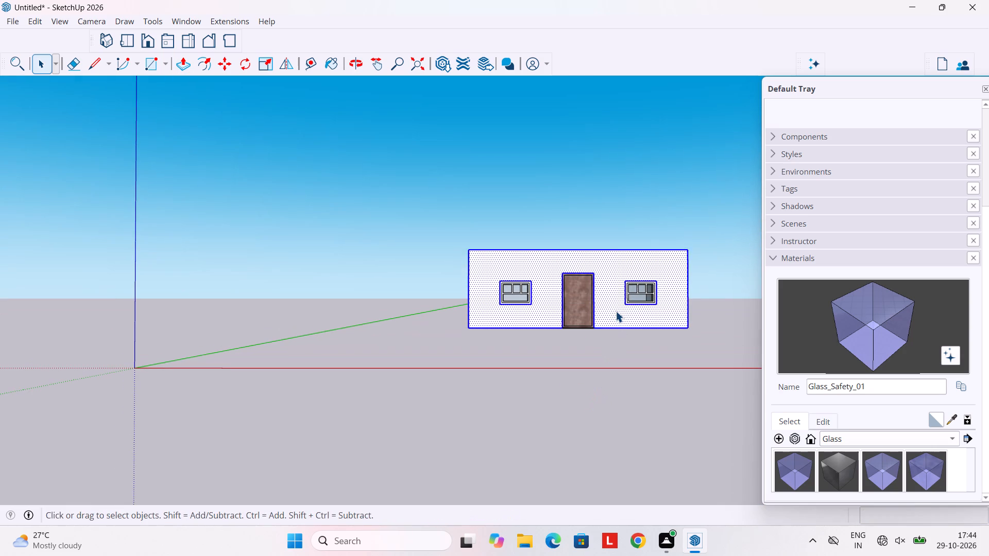
right_click(616, 311)
left_click(681, 117)
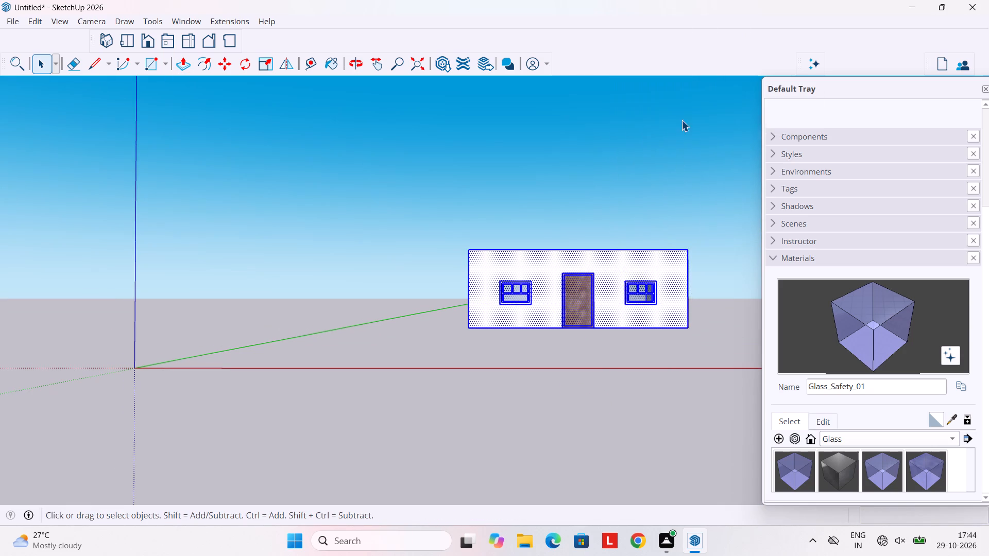
middle_click_drag(593, 363, 600, 278)
key("space")
key("space")
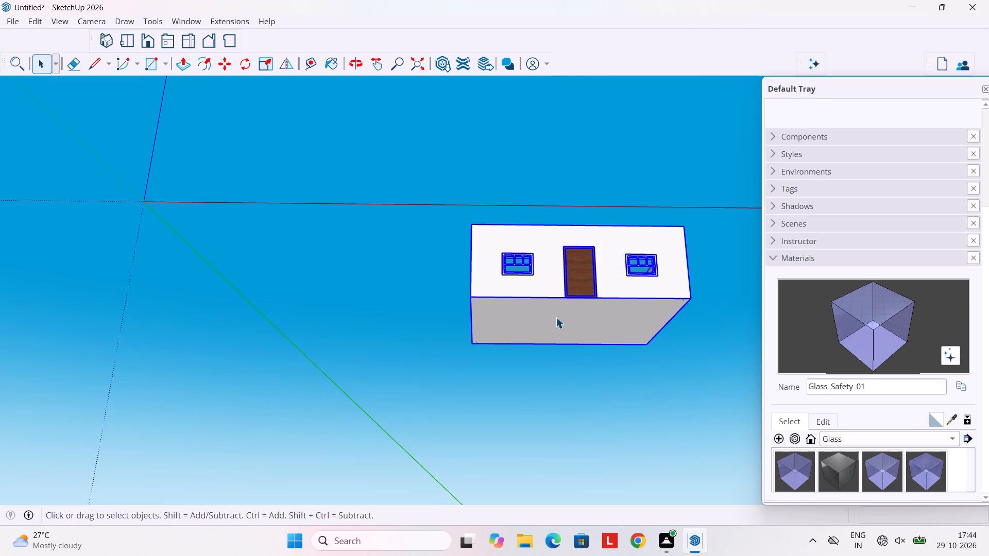
key("space")
key("space")
key("space")
left_click(565, 388)
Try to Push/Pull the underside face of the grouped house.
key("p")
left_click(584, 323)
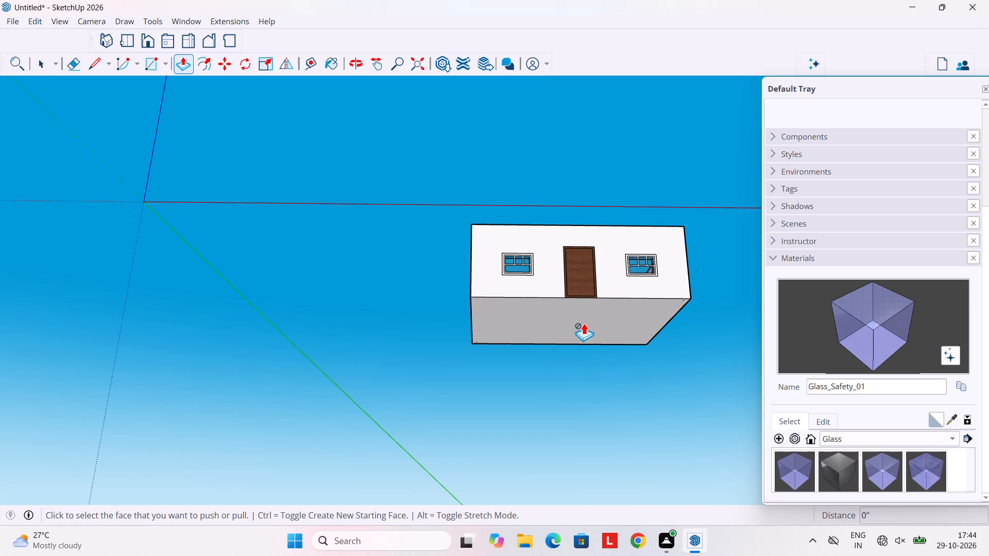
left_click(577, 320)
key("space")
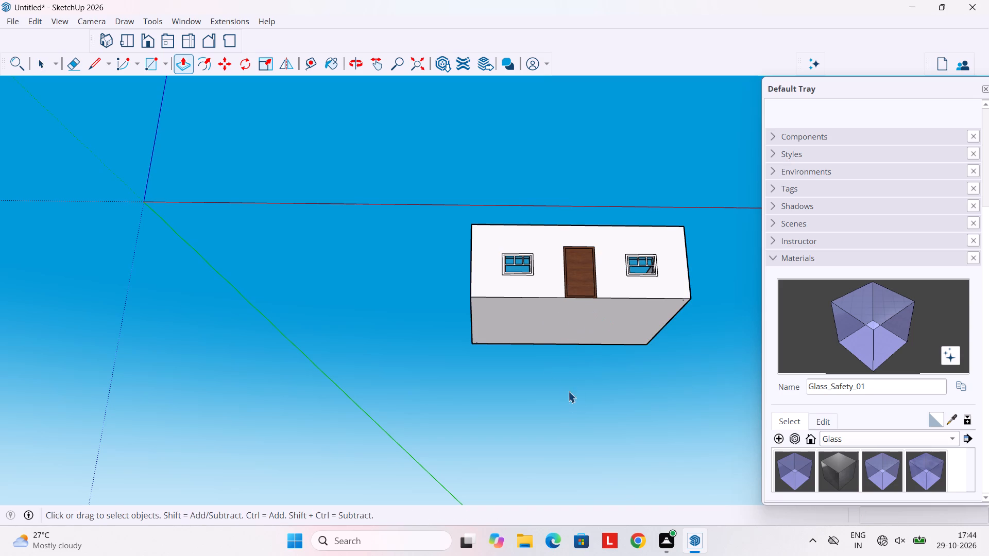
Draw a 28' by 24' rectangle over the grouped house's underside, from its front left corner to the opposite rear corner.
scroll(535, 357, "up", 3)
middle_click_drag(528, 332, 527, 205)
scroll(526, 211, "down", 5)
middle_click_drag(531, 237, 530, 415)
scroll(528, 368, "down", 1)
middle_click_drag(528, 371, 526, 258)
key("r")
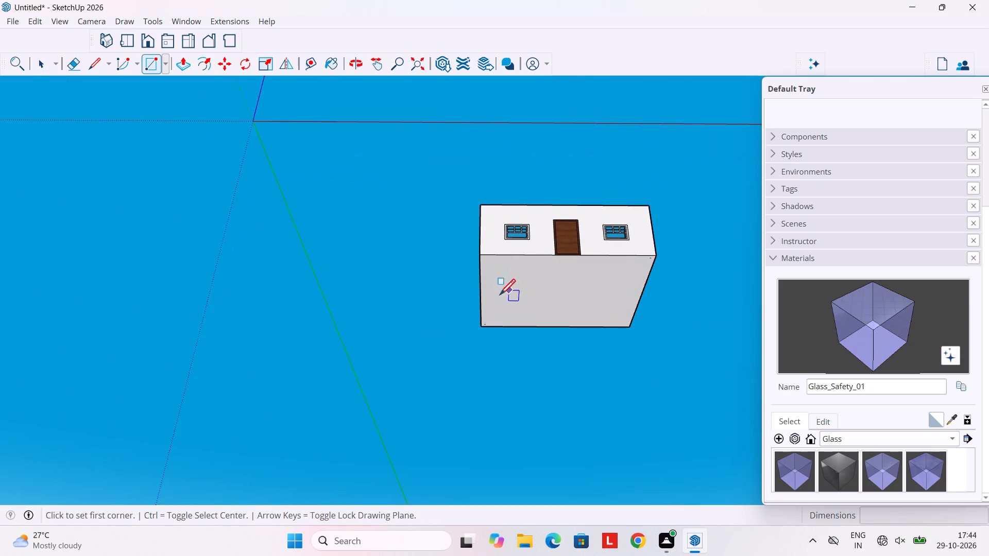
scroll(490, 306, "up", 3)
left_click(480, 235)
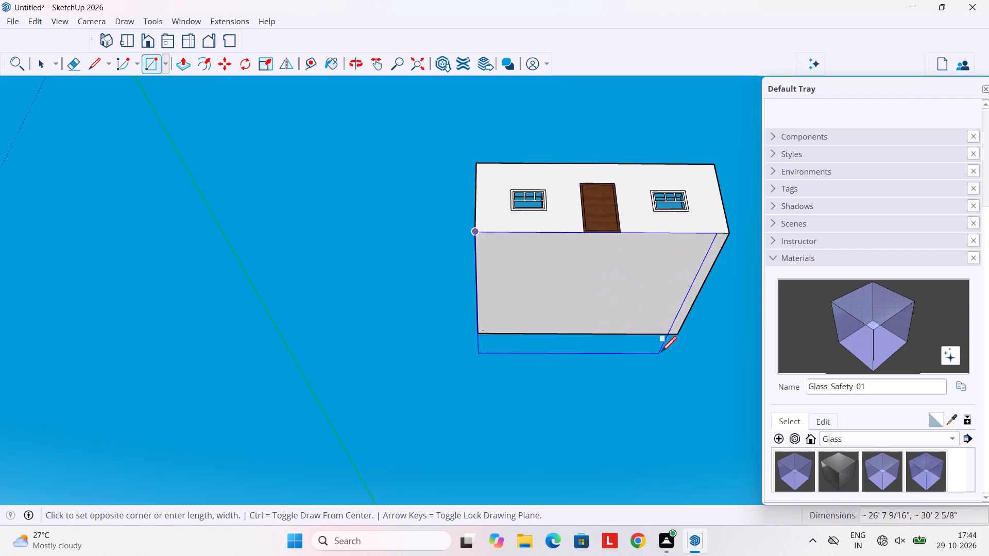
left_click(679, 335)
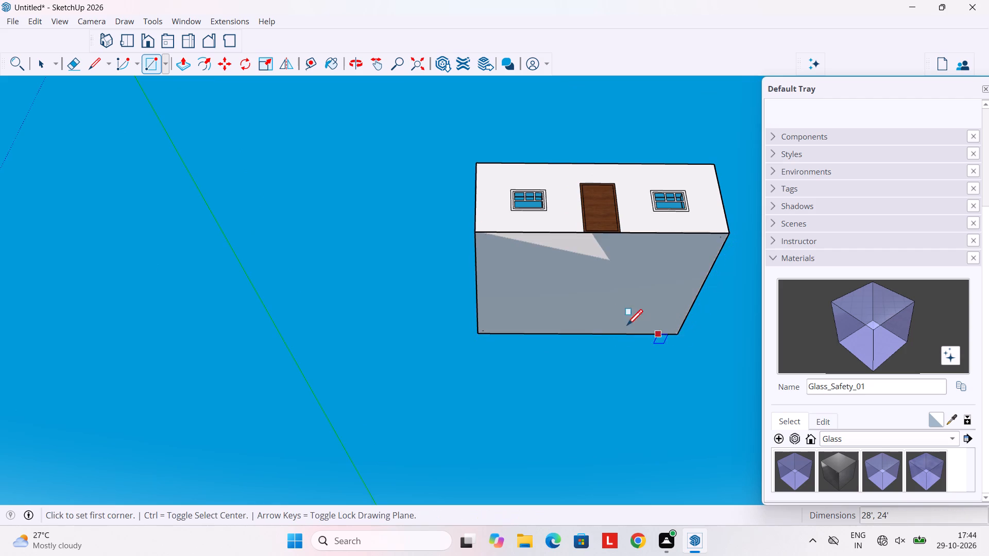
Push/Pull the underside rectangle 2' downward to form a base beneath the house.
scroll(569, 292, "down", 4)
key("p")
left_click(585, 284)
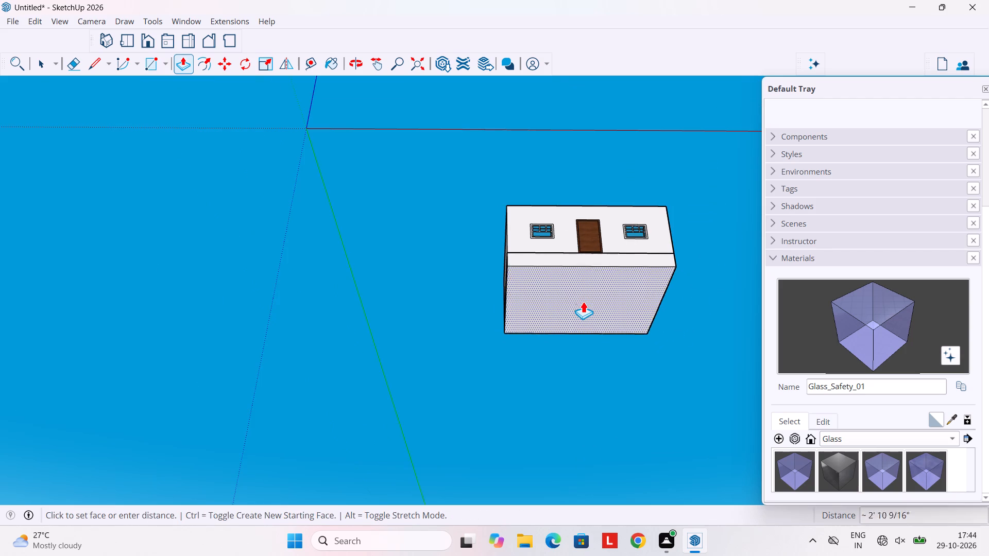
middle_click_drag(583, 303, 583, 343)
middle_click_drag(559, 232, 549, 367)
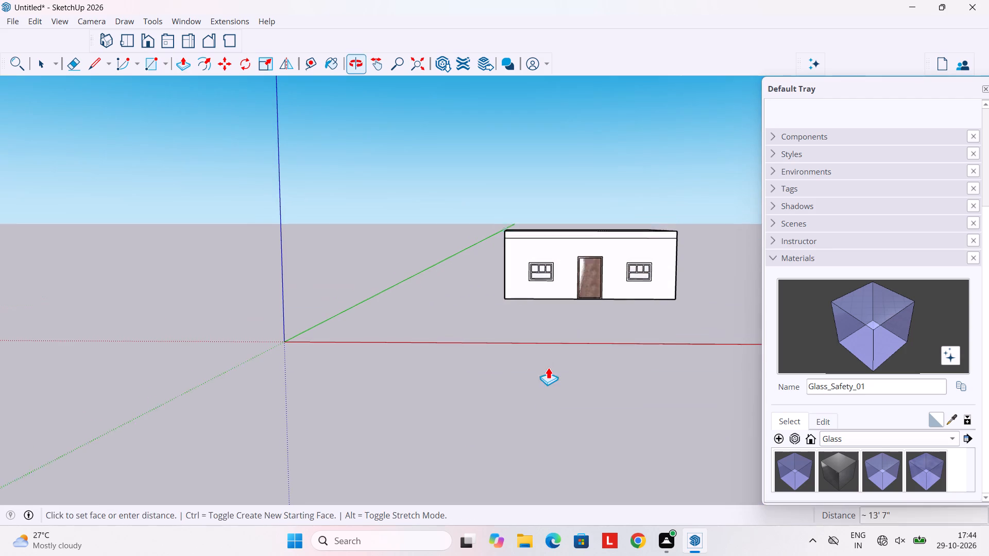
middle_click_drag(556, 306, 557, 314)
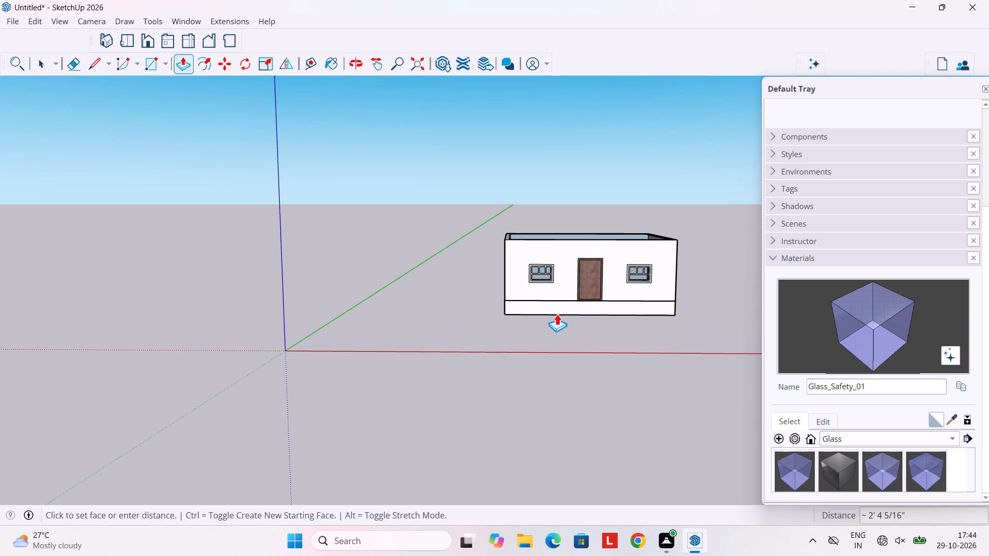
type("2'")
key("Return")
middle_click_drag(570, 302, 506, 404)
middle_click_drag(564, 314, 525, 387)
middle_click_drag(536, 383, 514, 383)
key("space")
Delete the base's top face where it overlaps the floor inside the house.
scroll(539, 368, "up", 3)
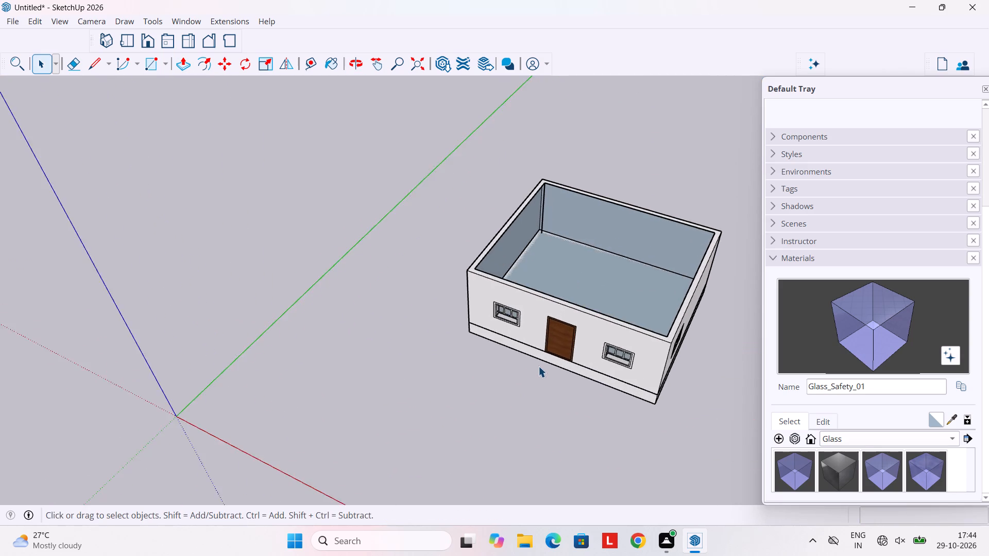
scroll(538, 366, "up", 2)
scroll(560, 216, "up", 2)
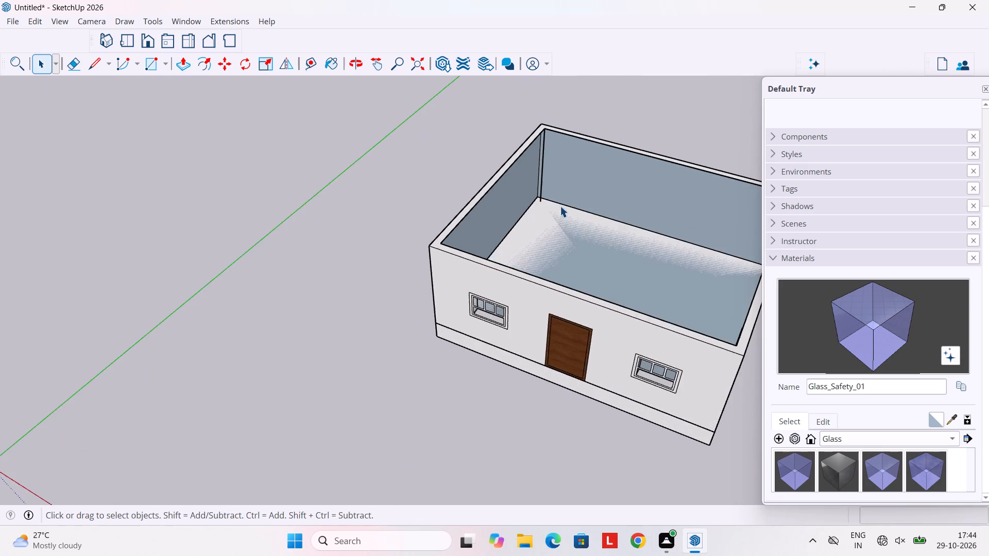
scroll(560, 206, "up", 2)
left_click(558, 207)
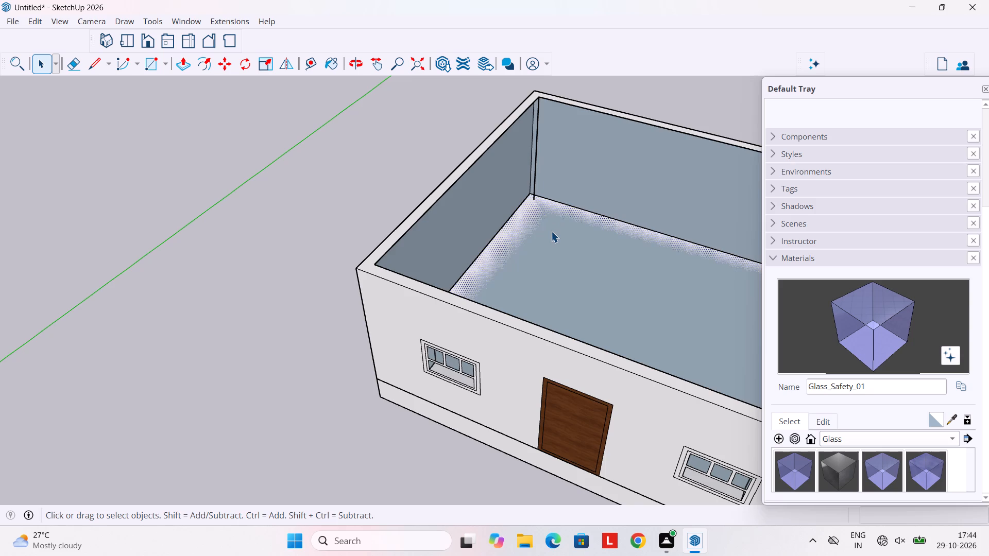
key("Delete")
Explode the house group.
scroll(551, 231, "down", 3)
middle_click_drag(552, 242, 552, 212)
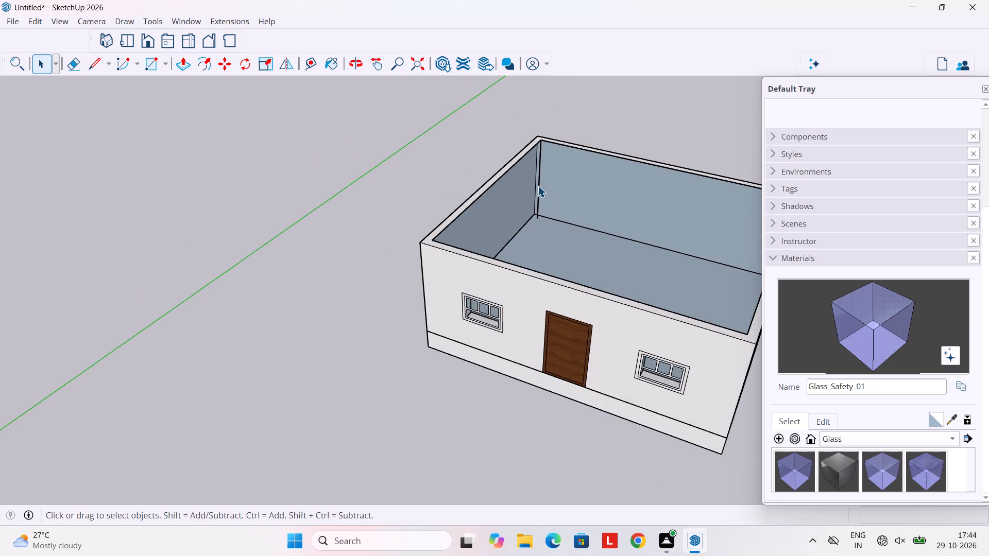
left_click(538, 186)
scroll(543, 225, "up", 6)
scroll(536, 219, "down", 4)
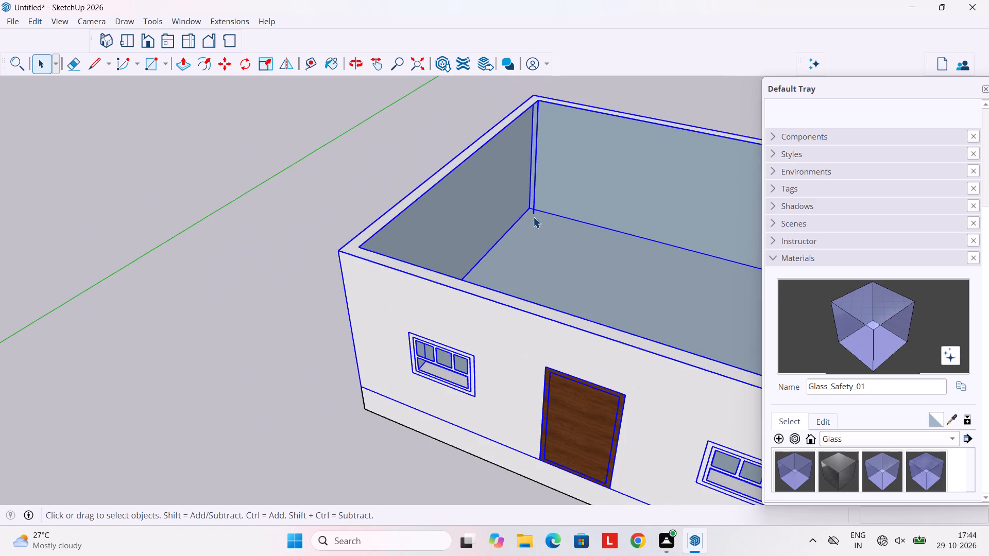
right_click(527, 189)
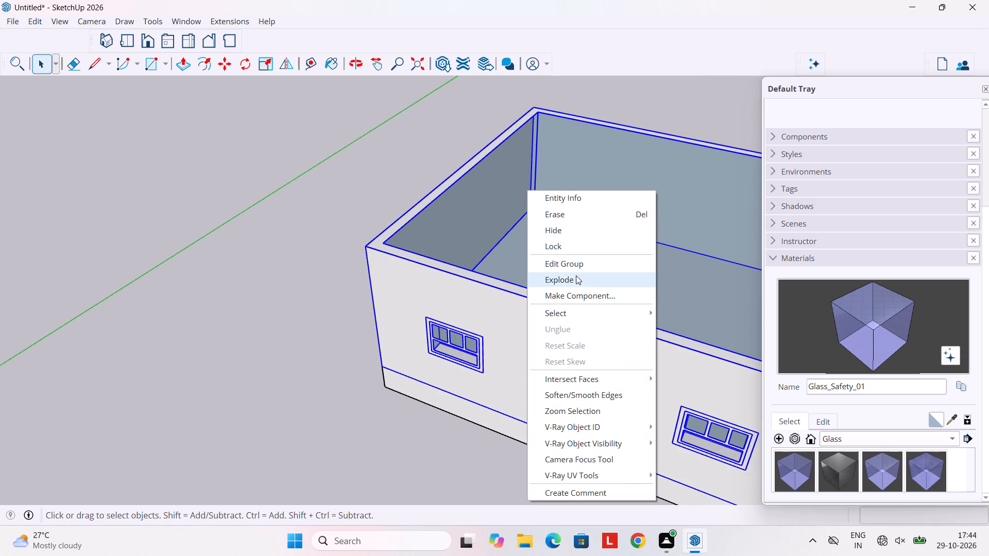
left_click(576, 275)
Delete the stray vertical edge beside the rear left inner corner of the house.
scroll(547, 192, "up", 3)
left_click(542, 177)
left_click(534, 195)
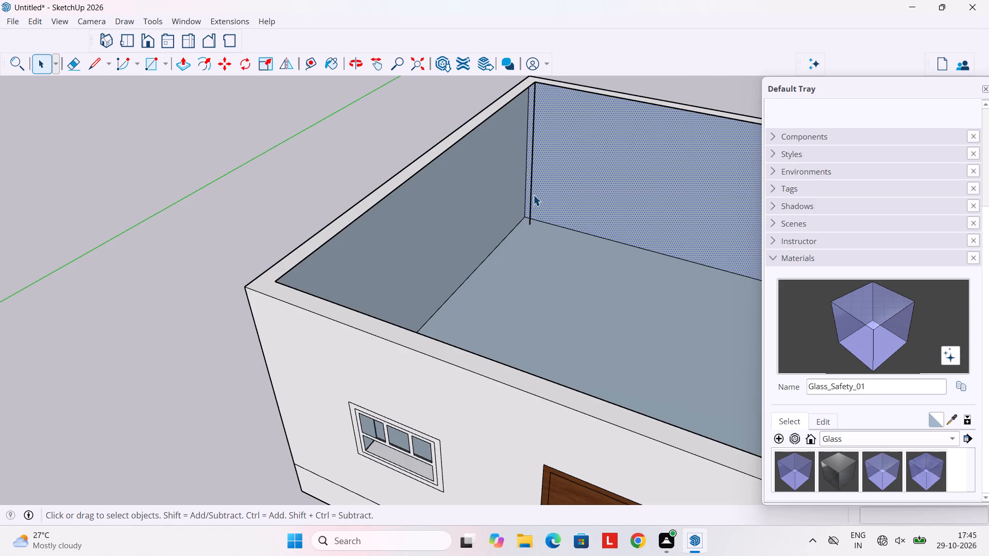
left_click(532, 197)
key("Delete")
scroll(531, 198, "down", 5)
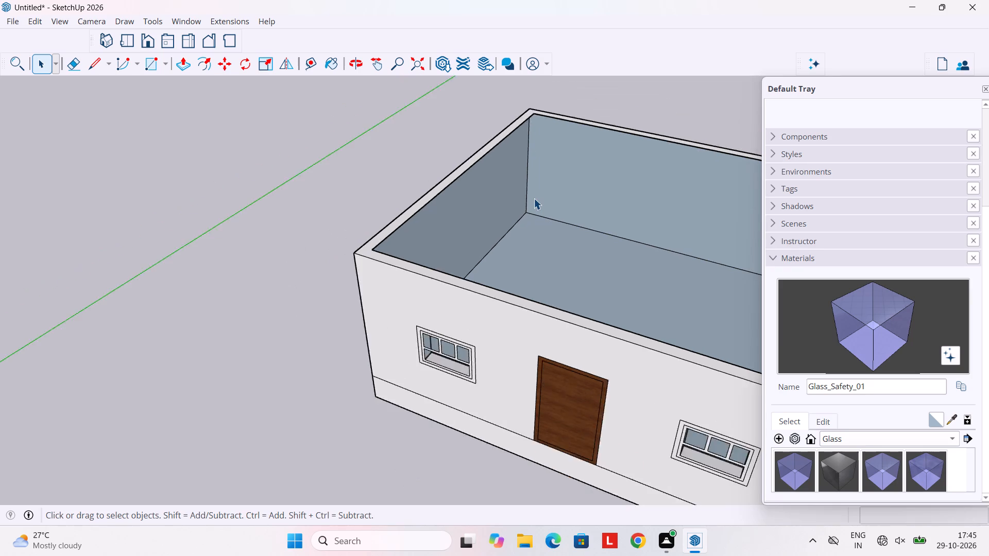
Examine the house's interior corners and walls from all sides for stray edges.
middle_click_drag(542, 205, 712, 242)
middle_click_drag(631, 252, 723, 268)
middle_click_drag(543, 248, 726, 256)
middle_click_drag(544, 238, 694, 225)
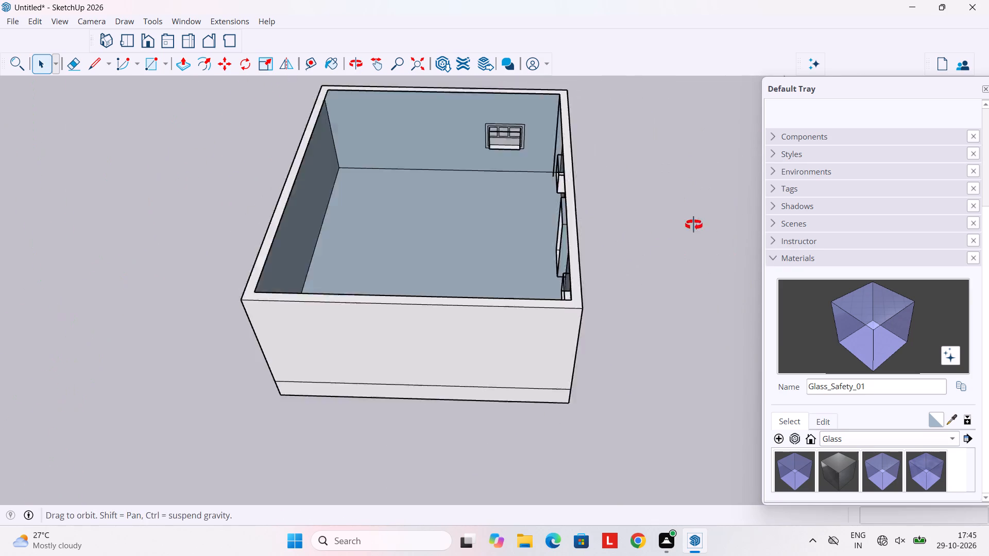
middle_click_drag(694, 225, 711, 221)
middle_click_drag(556, 227, 660, 195)
middle_click_drag(513, 225, 612, 202)
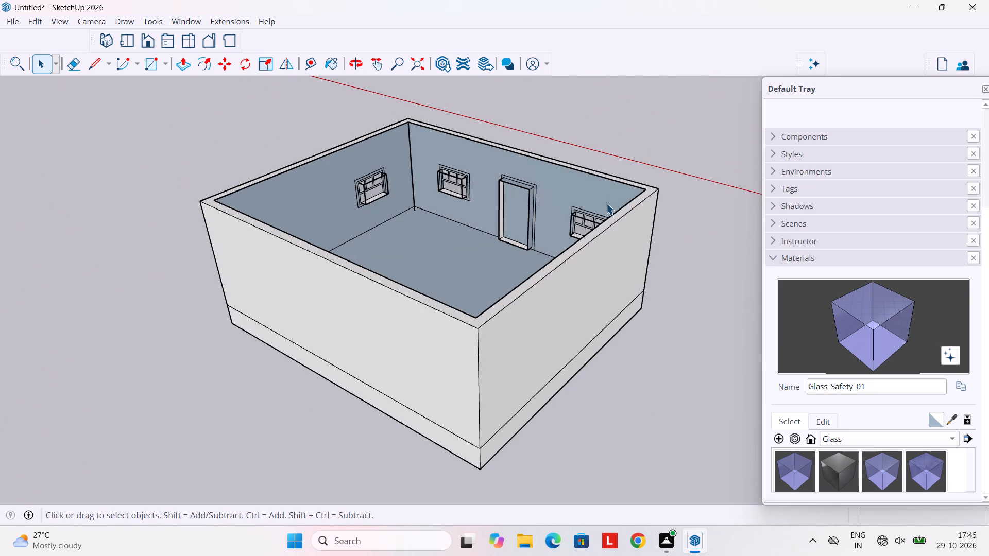
middle_click_drag(449, 208, 531, 242)
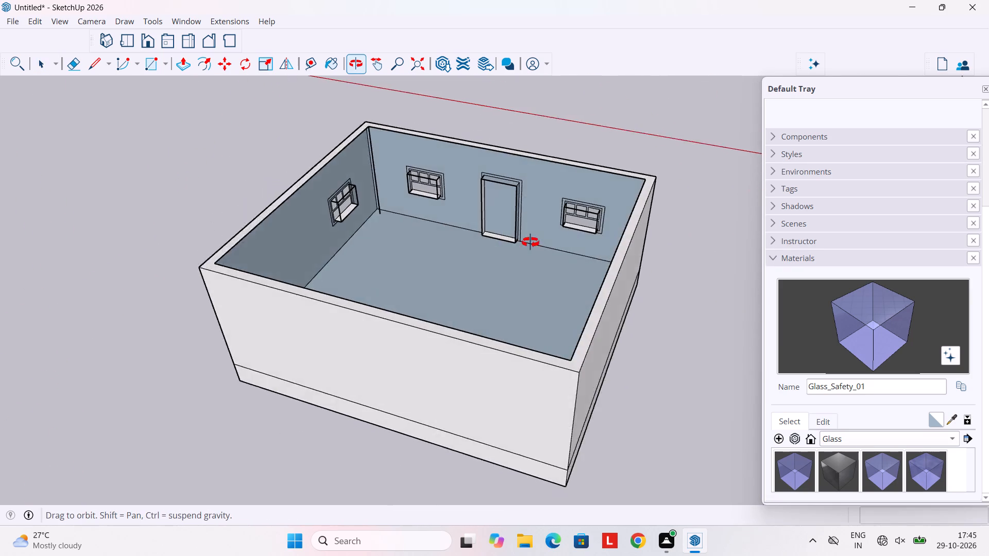
middle_click_drag(531, 242, 223, 232)
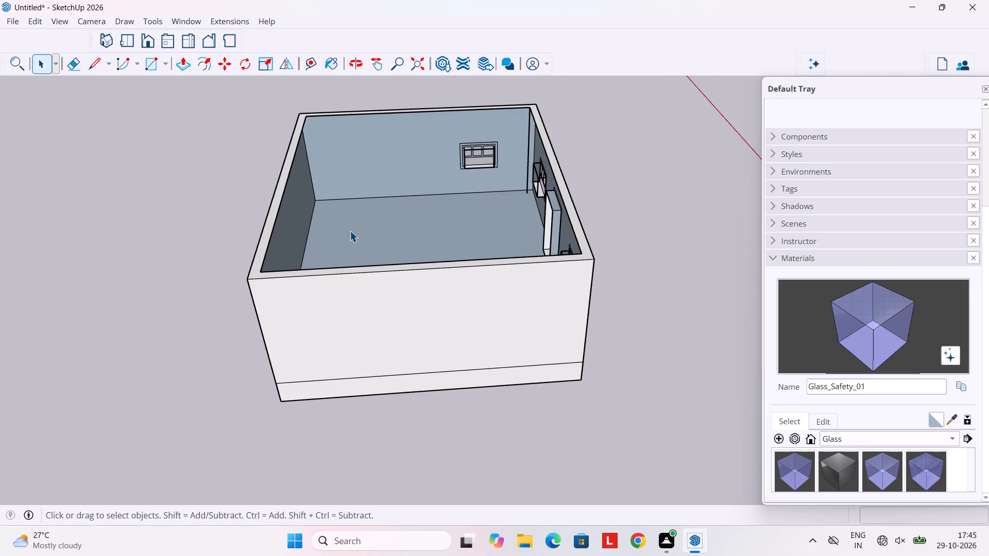
middle_click_drag(350, 231, 0, 136)
middle_click_drag(207, 219, 170, 200)
scroll(355, 233, "up", 3)
middle_click_drag(359, 228, 508, 292)
middle_click_drag(368, 230, 556, 288)
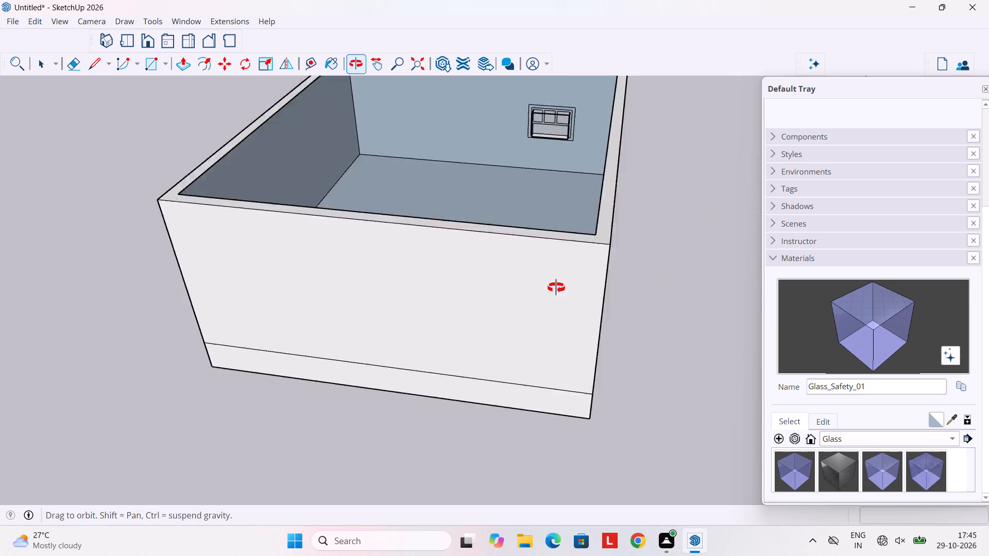
middle_click_drag(556, 288, 594, 296)
middle_click_drag(447, 213, 534, 242)
middle_click_drag(463, 104, 377, 117)
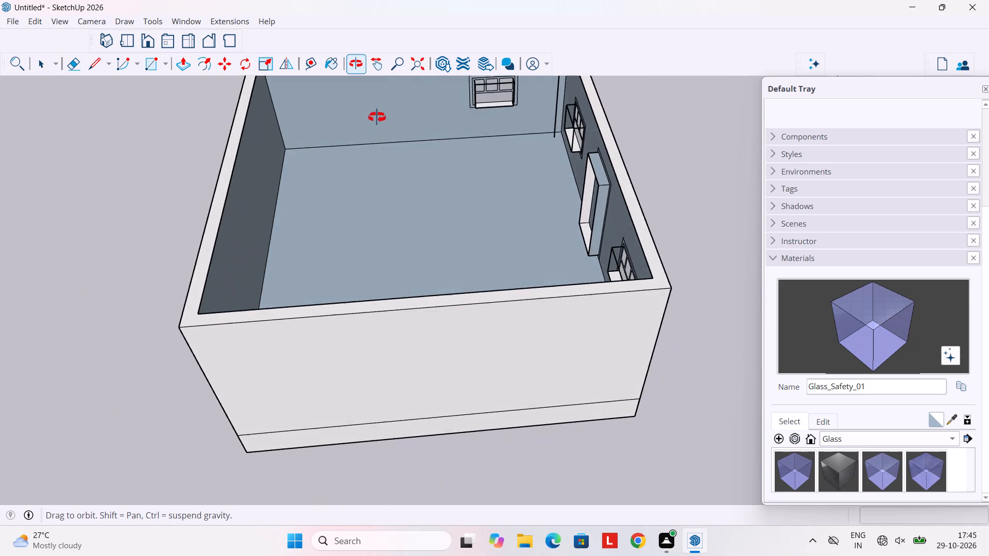
middle_click_drag(377, 117, 376, 116)
scroll(559, 140, "down", 3)
scroll(559, 135, "up", 3)
left_click(557, 108)
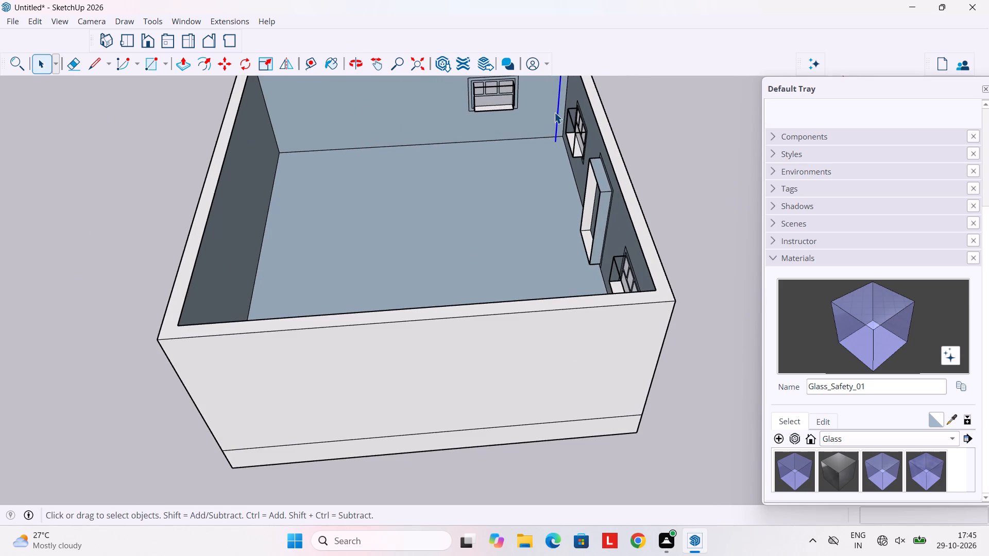
Undo the recent edits, back past the house's grouping, to the earlier inset base block beneath the walls.
key("ctrl+z")
key("ctrl+z")
key("ctrl+z")
key("ctrl+z")
key("ctrl+z")
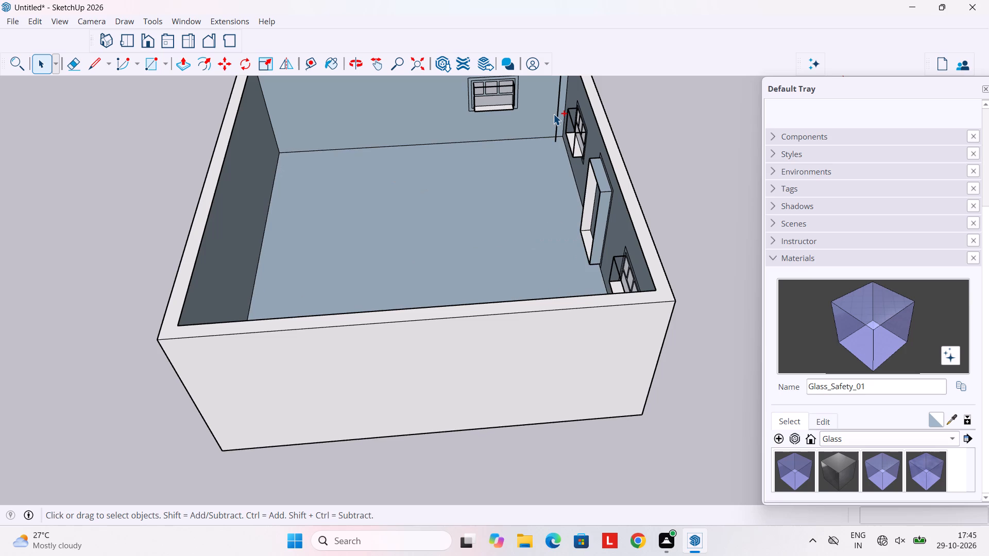
key("ctrl+z")
key("ctrl+z")
key("ctrl+z")
key("ctrl+z")
key("ctrl+z")
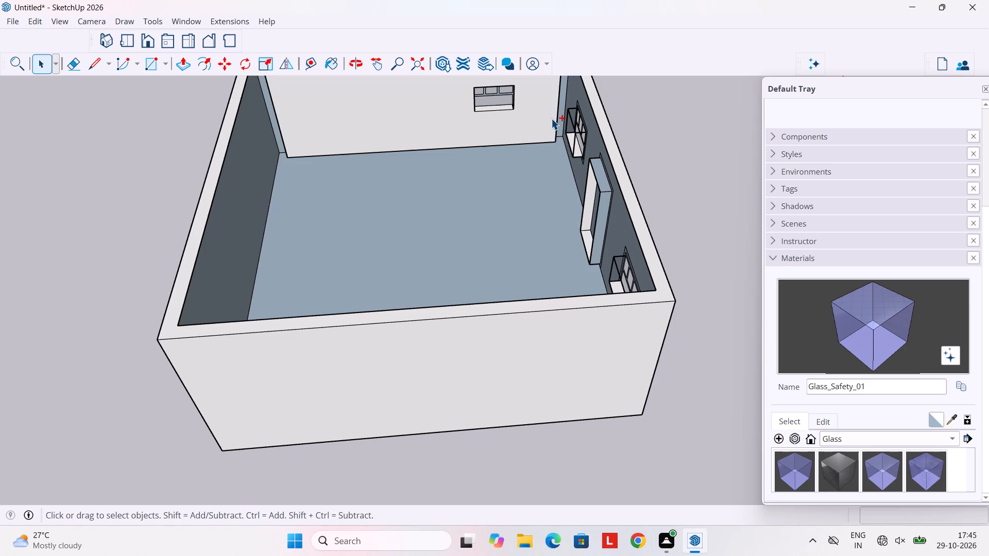
key("ctrl+z")
key("ctrl+z")
key("ctrl+z")
key("ctrl+z")
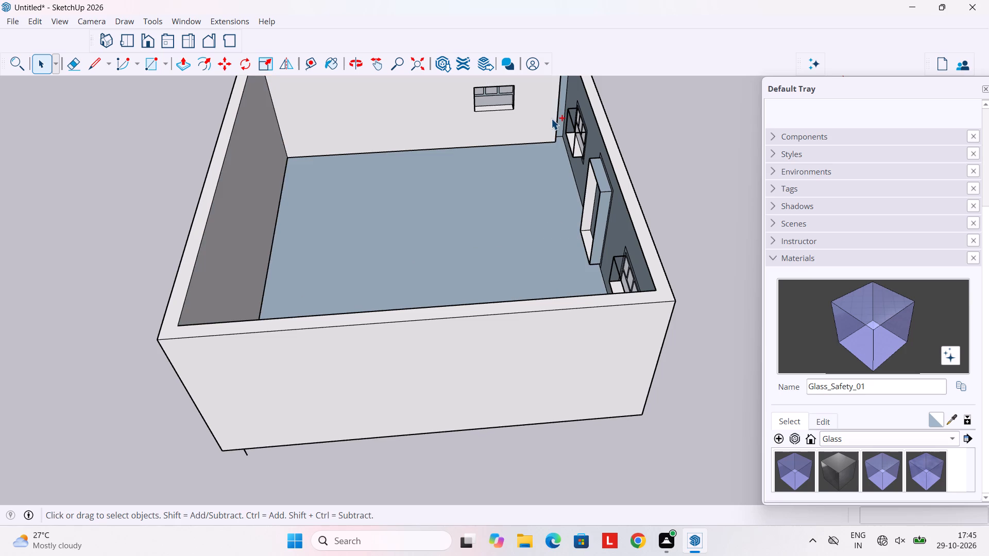
key("ctrl+z")
key("ctrl+z")
key("ctrl+z")
key("ctrl+z")
key("ctrl+z")
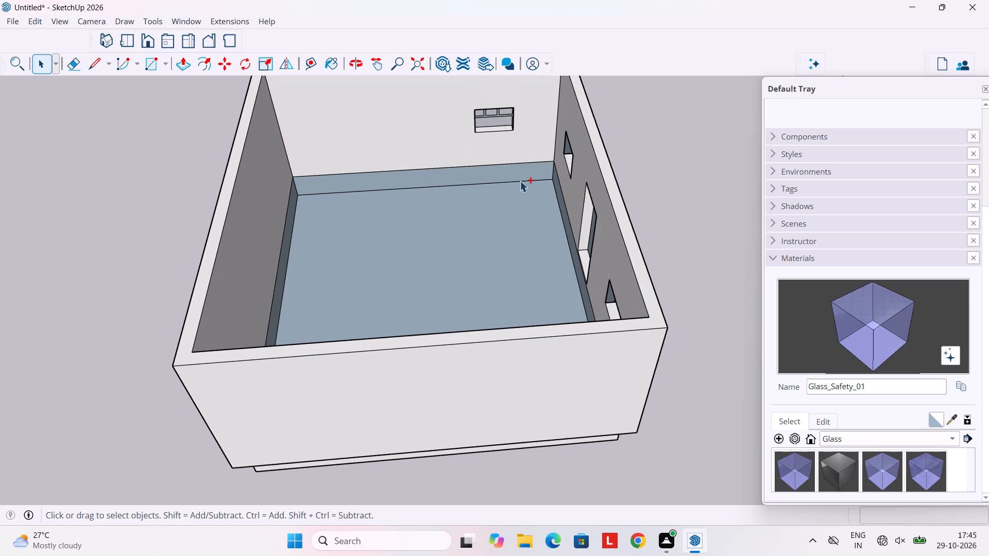
Delete the side and bottom faces of the inset base block beneath the house along with their edges.
middle_click_drag(526, 193, 326, 90)
scroll(412, 164, "down", 4)
middle_click_drag(463, 247, 401, 142)
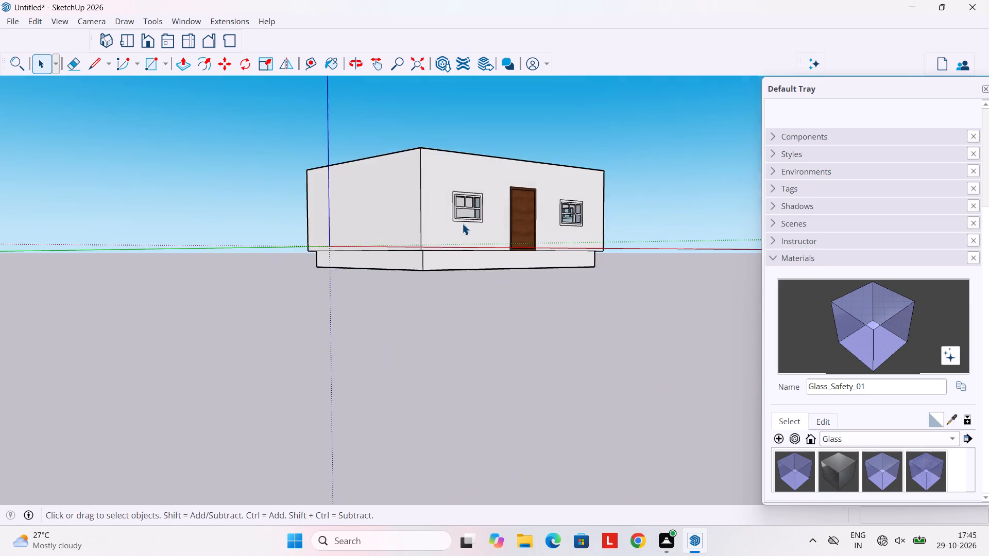
scroll(464, 246, "up", 1)
middle_click_drag(464, 244, 472, 188)
scroll(473, 242, "up", 3)
left_click(469, 253)
double_click(468, 254)
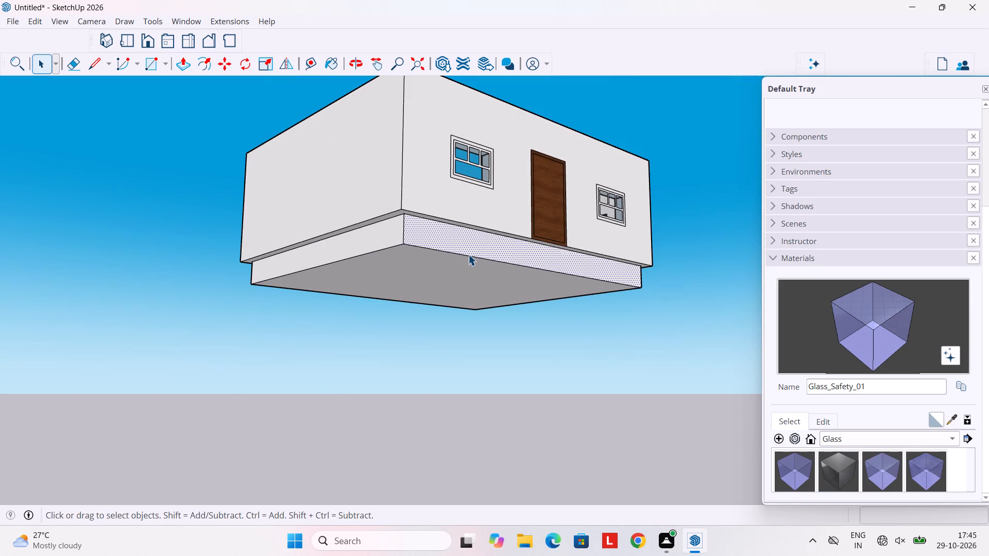
key("Delete")
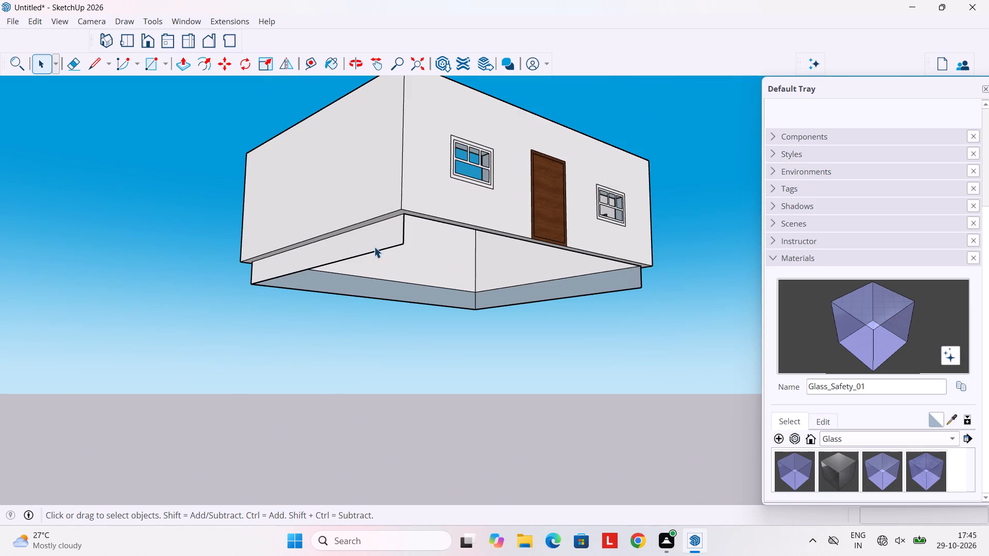
double_click(374, 246)
key("Delete")
double_click(384, 292)
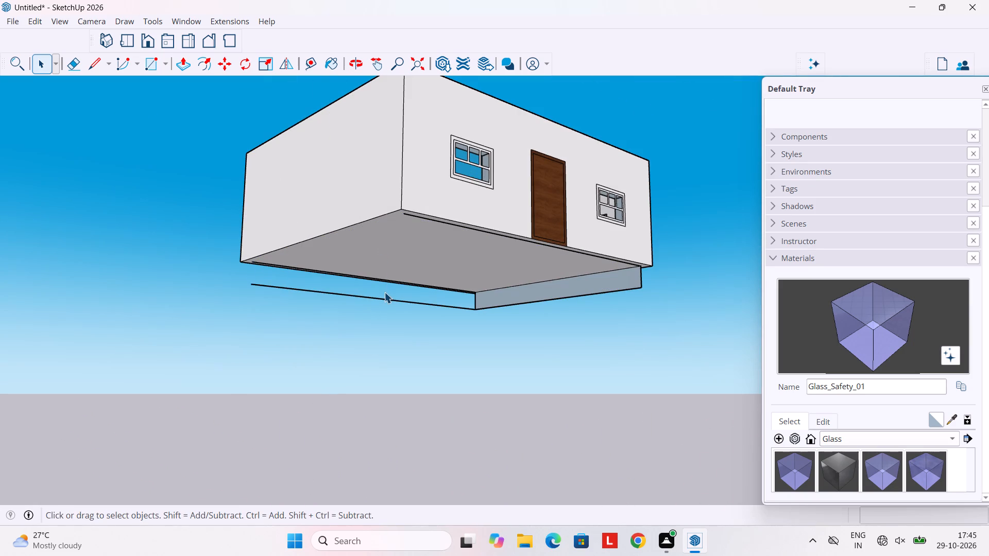
left_click(388, 299)
key("Delete")
double_click(515, 302)
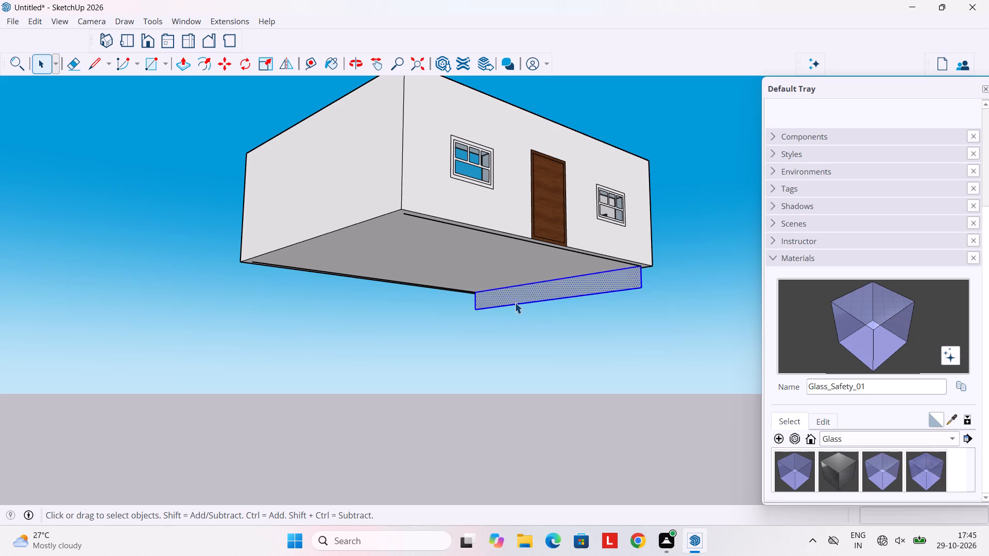
key("Delete")
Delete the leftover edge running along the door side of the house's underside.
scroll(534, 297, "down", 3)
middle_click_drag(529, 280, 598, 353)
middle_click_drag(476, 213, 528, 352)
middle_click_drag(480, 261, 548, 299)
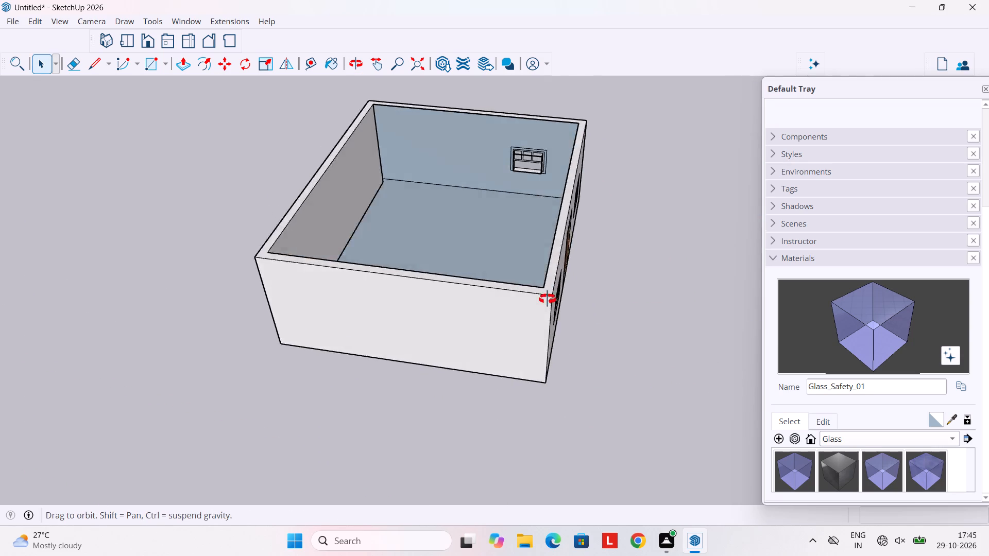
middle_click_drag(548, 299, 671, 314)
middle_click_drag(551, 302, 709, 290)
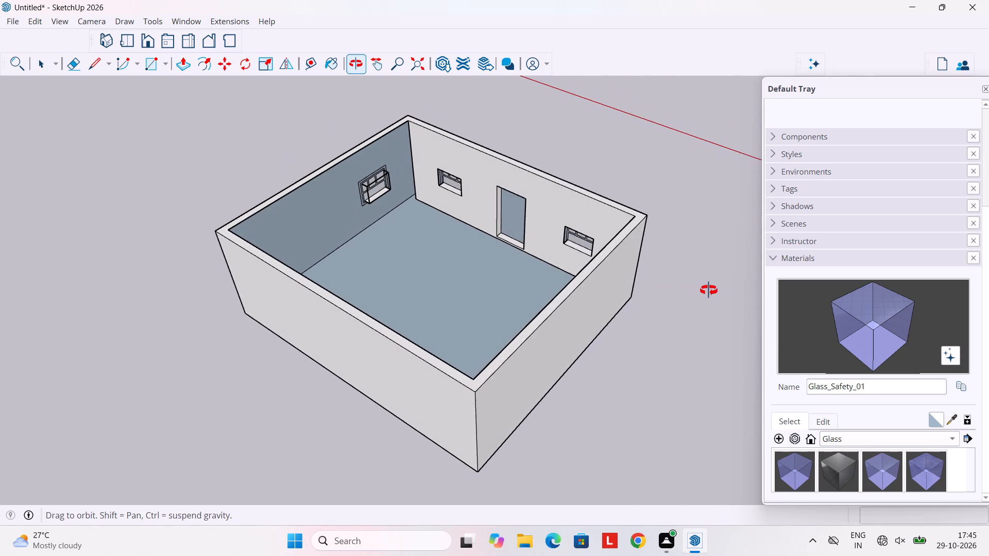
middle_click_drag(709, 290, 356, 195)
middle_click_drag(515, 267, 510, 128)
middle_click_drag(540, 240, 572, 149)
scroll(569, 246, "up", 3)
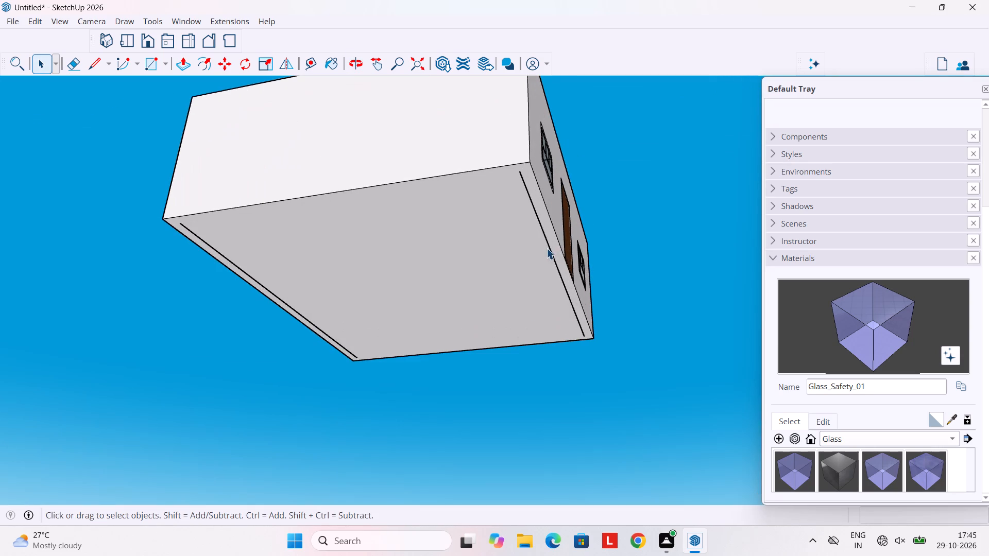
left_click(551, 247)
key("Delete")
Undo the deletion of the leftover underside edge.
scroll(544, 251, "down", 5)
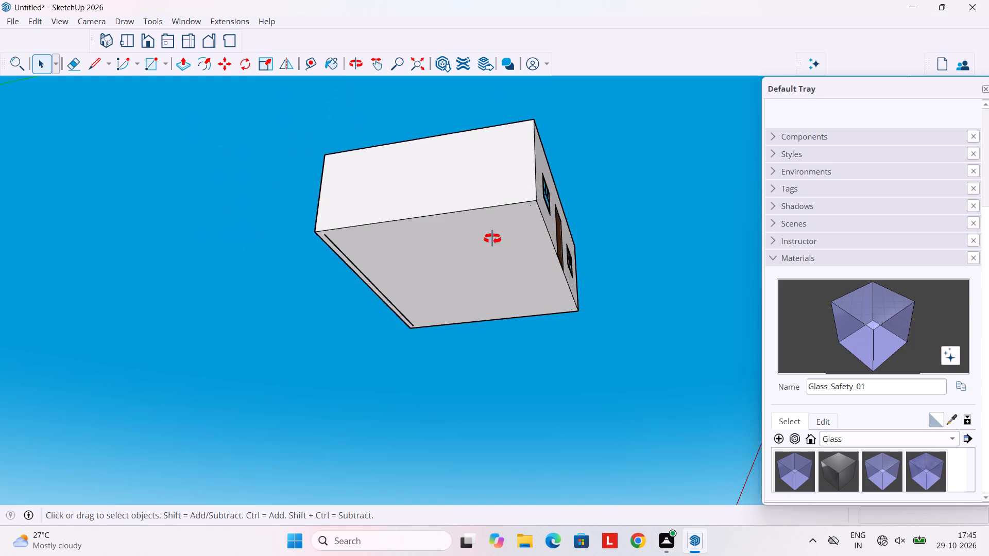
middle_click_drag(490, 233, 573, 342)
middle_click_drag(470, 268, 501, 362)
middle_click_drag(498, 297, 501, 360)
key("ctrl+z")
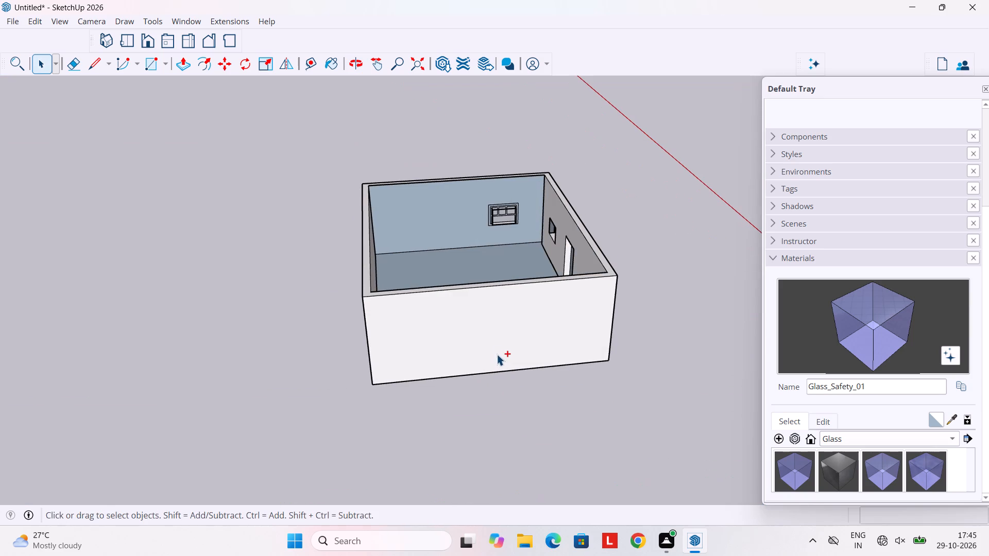
Undo the latest deletions beneath the house until the inset base's side strip along the blank wall is restored.
key("ctrl+z")
middle_click_drag(497, 354, 451, 120)
middle_click_drag(470, 218, 469, 196)
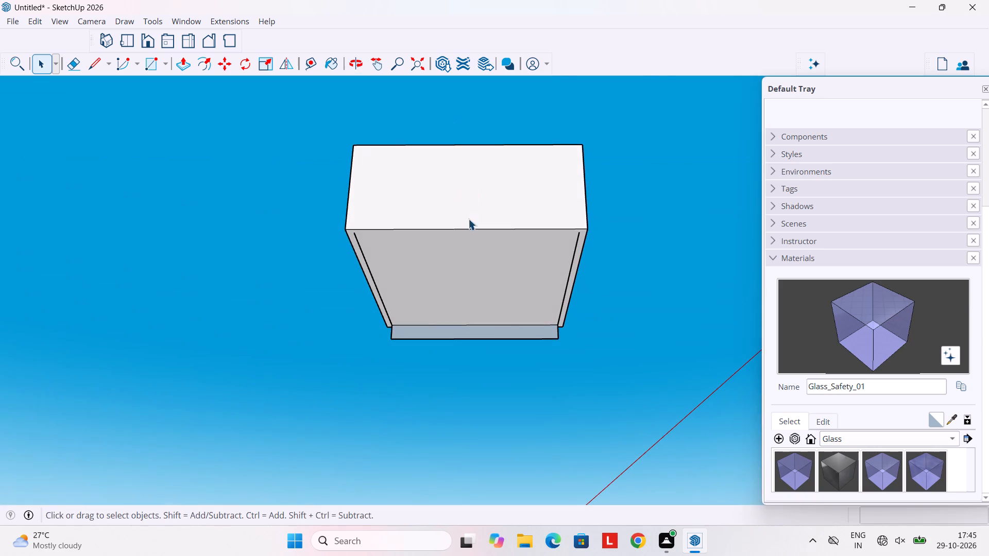
key("ctrl+z")
key("ctrl+z")
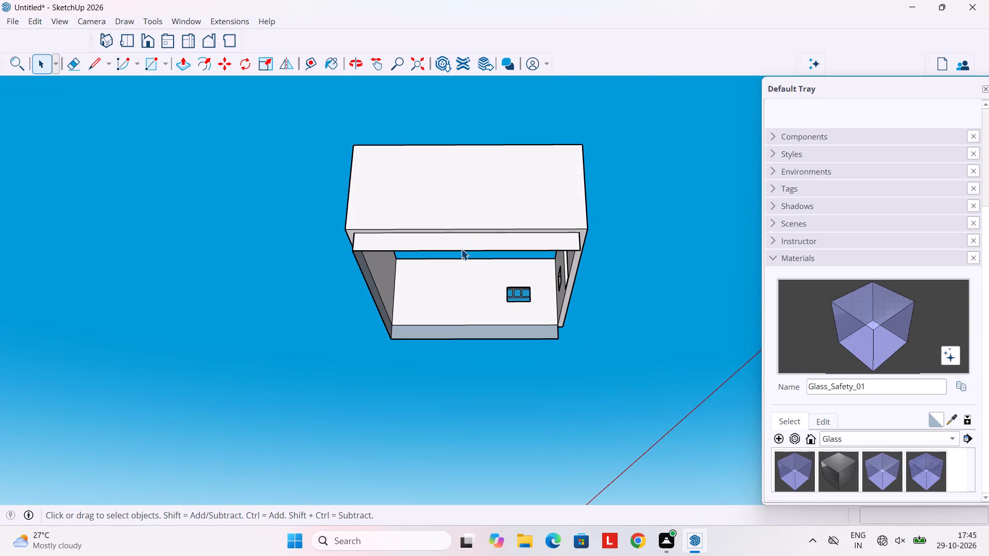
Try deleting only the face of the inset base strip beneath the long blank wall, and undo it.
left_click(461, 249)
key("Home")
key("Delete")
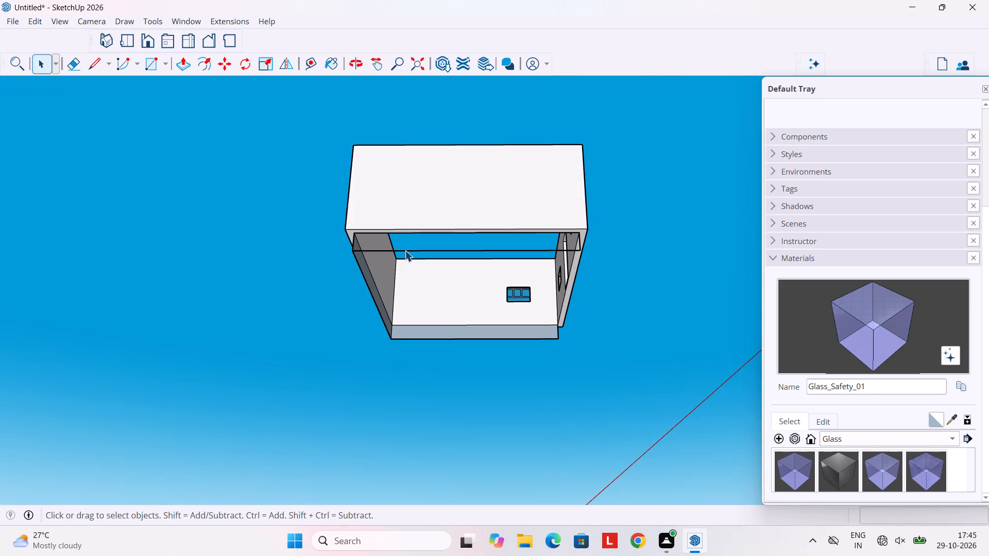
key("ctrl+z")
Delete the inset base strips beneath the long blank wall and the adjoining blank wall, together with their edges.
scroll(398, 239, "up", 3)
left_click(445, 253)
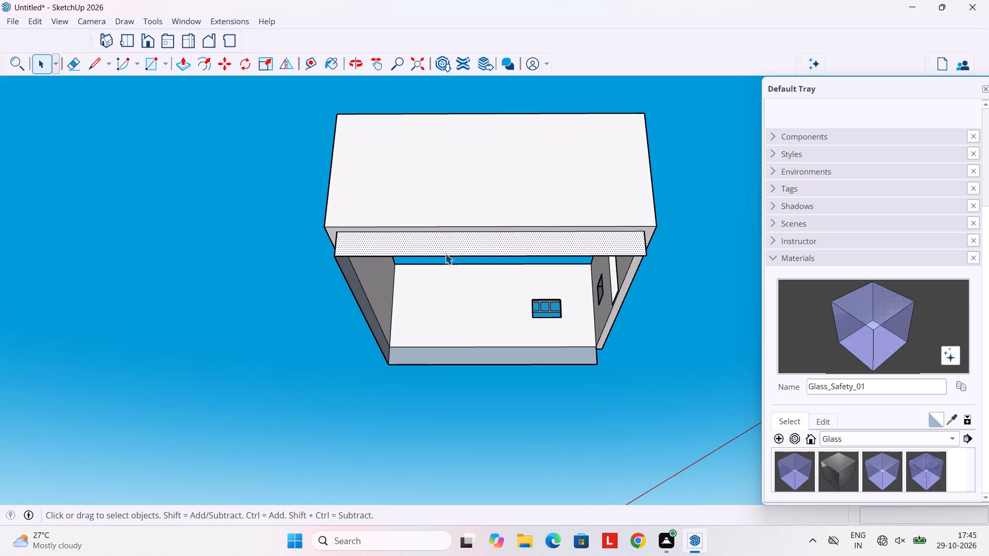
left_click(458, 256)
key("Delete")
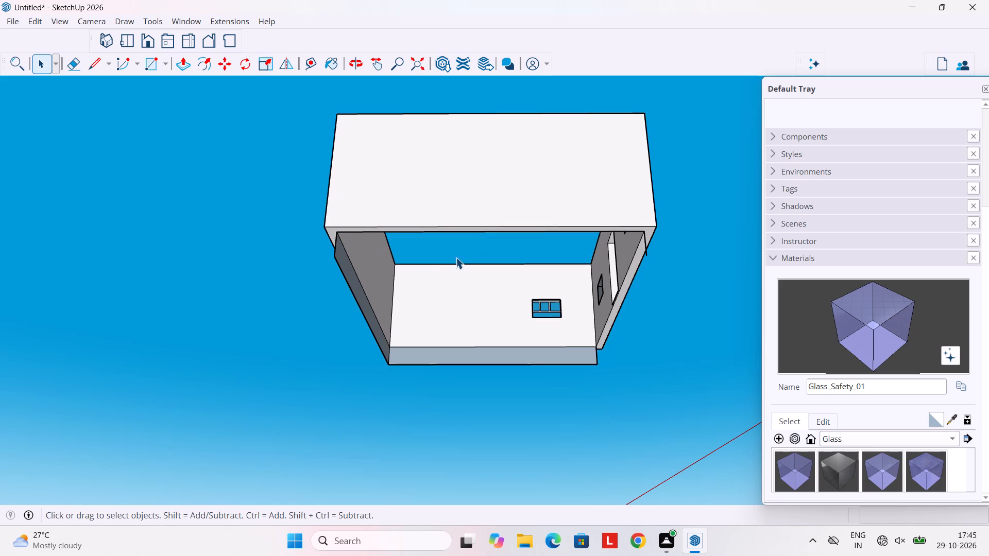
scroll(375, 267, "down", 4)
middle_click_drag(375, 267, 396, 205)
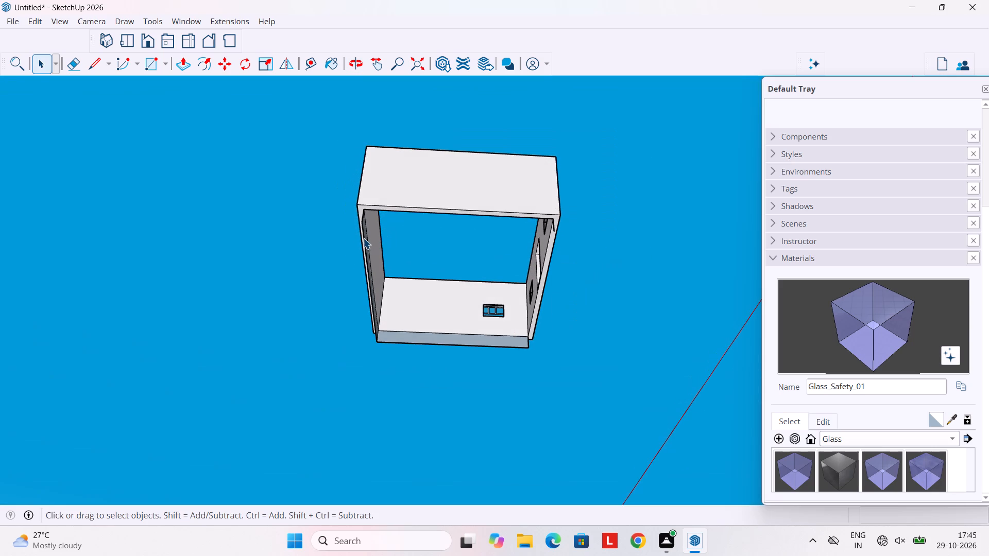
left_click(363, 238)
key("Delete")
scroll(362, 234, "up", 2)
left_click(362, 212)
key("Delete")
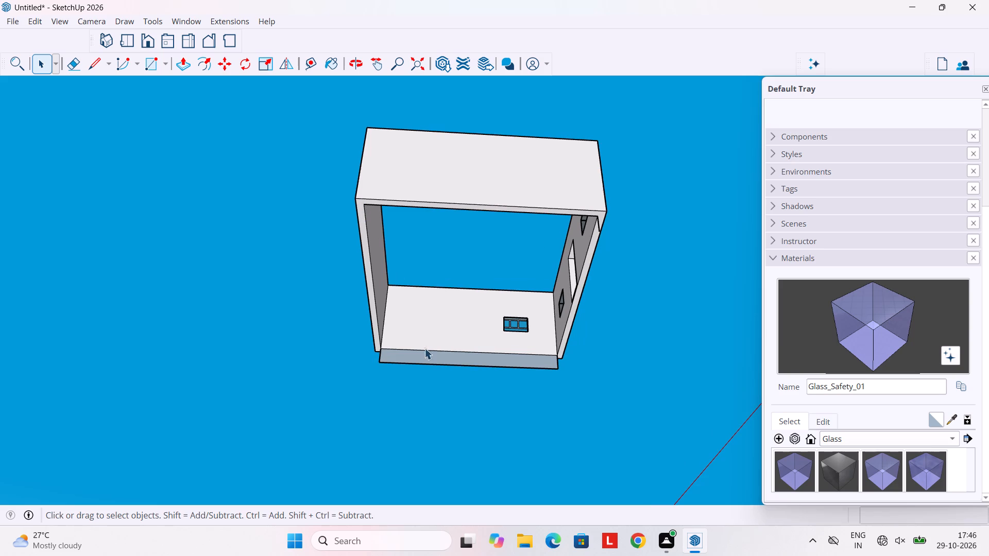
Delete the inset base strip and its lower edge beneath the windowed wall opposite the long blank wall.
left_click(427, 359)
key("Delete")
left_click(415, 360)
left_click(412, 363)
key("Delete")
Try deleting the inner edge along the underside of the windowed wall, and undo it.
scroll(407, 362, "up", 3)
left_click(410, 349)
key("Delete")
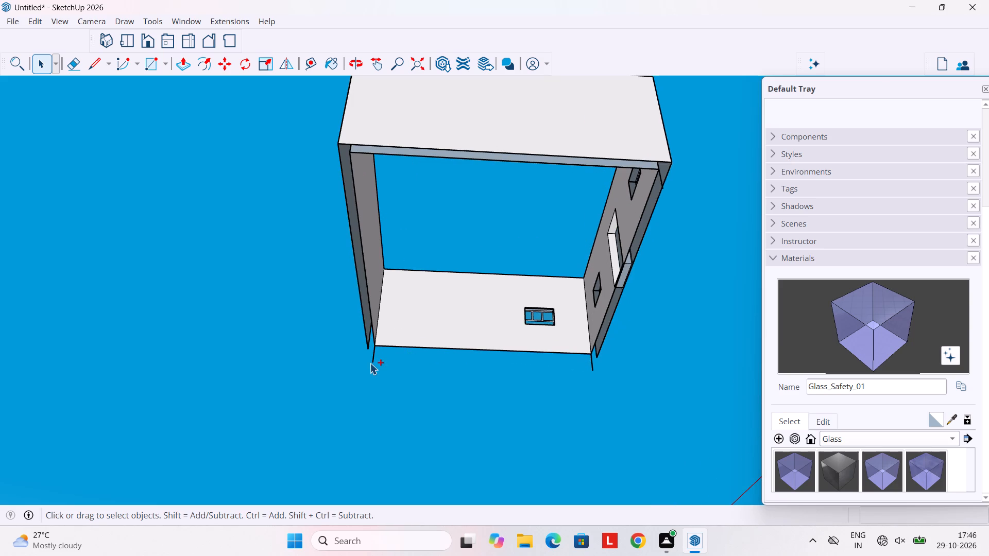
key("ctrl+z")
Delete the leftover short vertical edges hanging below the inner corners of the house's walls.
scroll(372, 361, "up", 4)
left_click(372, 352)
key("Delete")
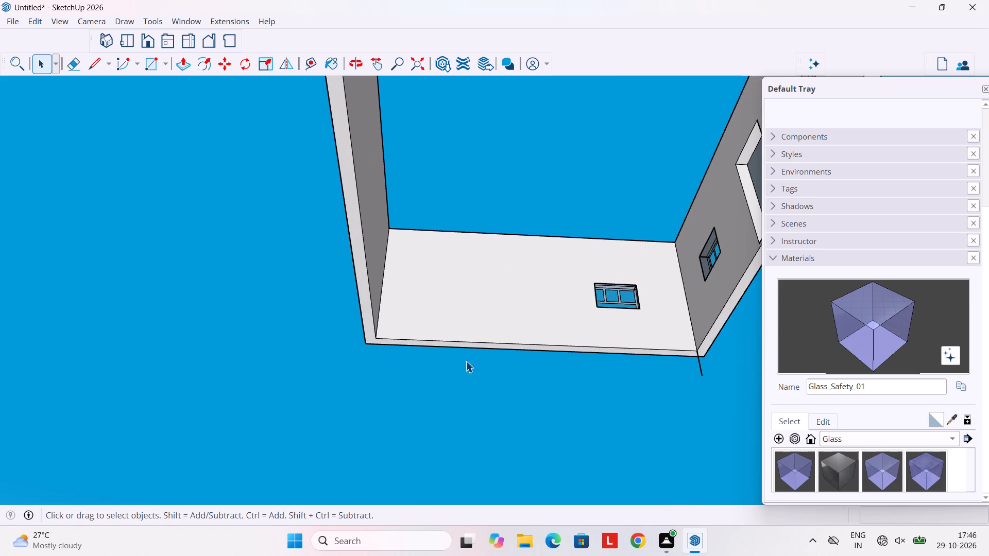
left_click(699, 368)
key("Delete")
scroll(698, 361, "down", 10)
middle_click_drag(739, 265, 661, 260)
left_click(716, 179)
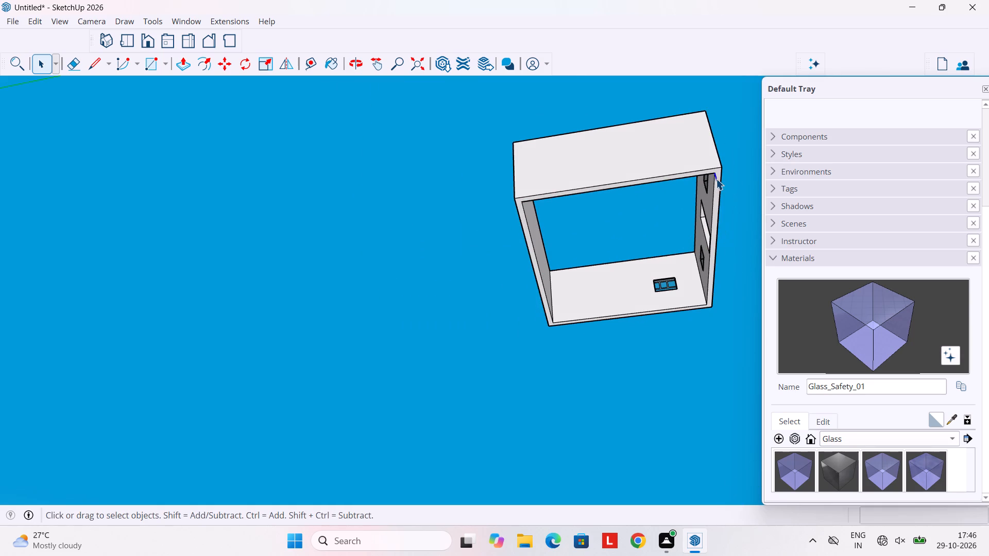
key("Delete")
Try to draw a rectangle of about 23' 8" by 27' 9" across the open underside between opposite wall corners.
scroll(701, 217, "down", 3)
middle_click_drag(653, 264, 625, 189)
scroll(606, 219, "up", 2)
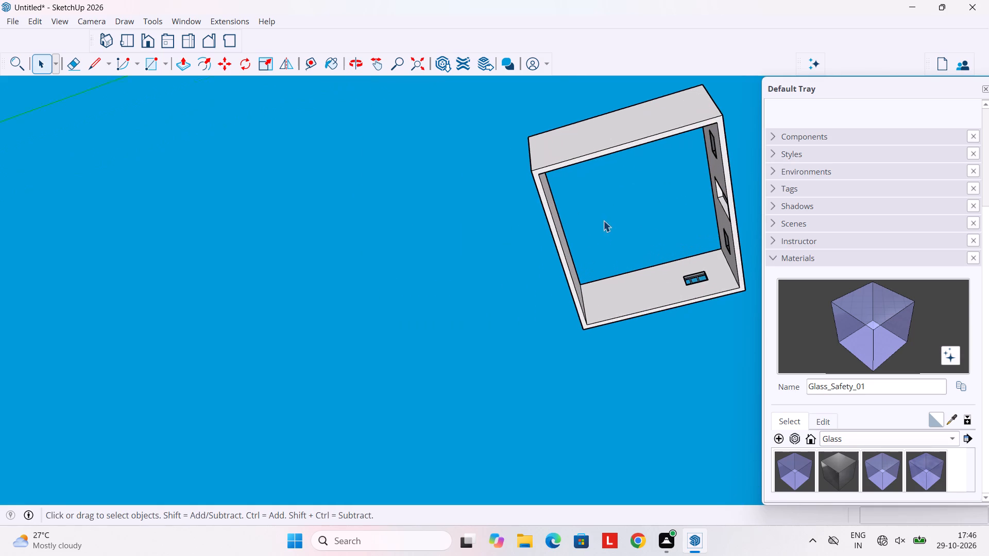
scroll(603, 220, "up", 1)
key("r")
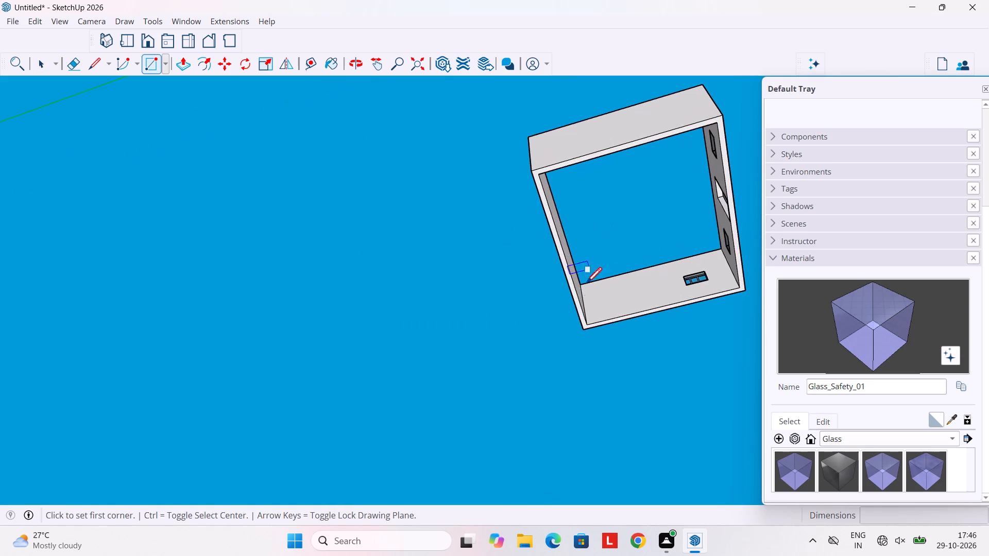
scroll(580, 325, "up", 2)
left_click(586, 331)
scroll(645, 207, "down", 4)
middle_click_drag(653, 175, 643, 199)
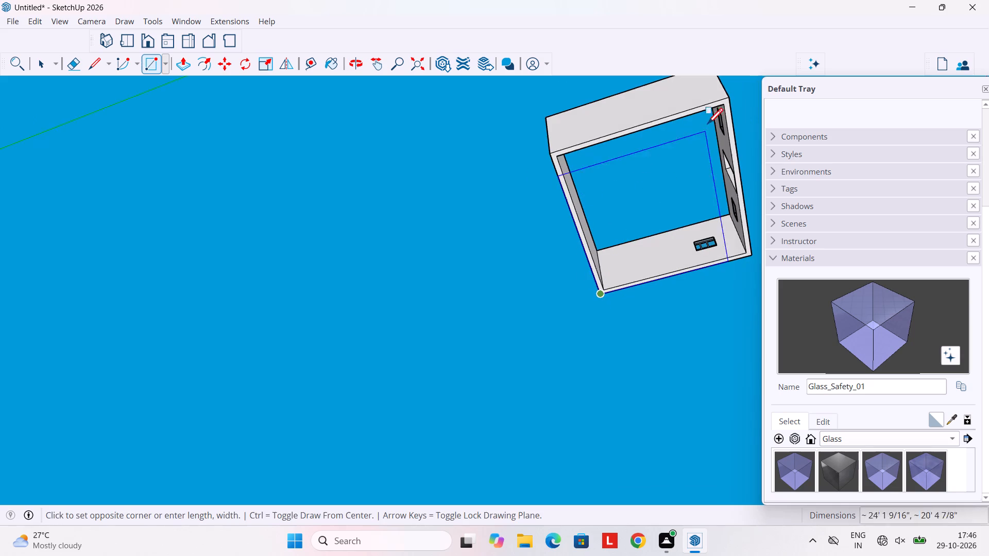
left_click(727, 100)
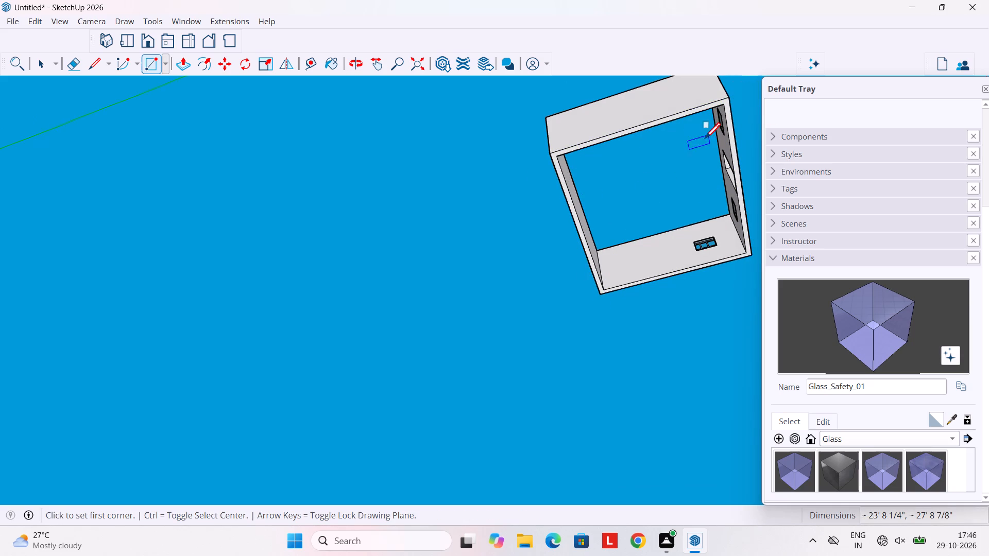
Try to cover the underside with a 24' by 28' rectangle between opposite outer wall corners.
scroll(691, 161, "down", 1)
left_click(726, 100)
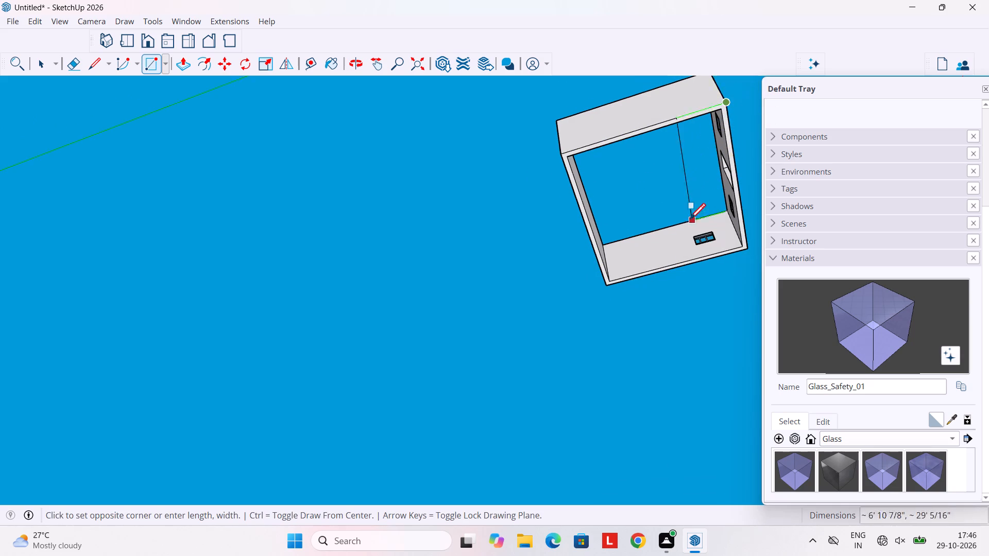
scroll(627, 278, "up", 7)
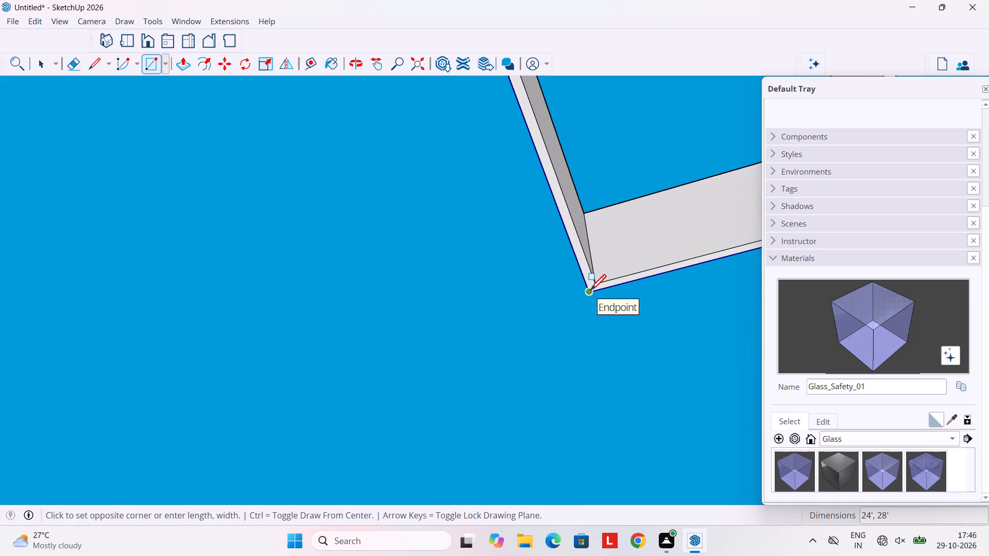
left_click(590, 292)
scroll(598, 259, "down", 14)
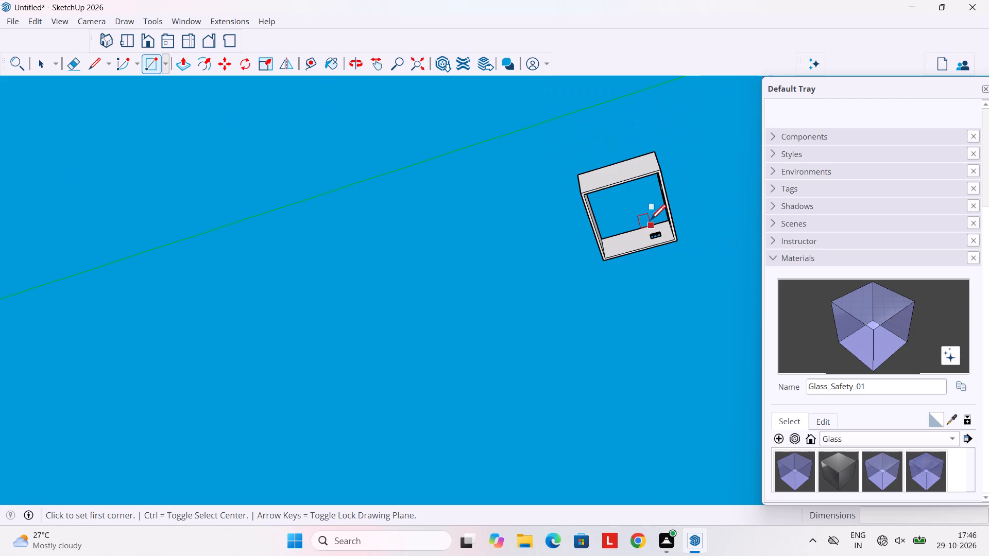
Examine the house from the door side and from above to check its floor area.
middle_click(650, 222)
middle_click_drag(650, 221, 607, 304)
middle_click_drag(646, 174, 573, 289)
middle_click_drag(663, 194, 565, 299)
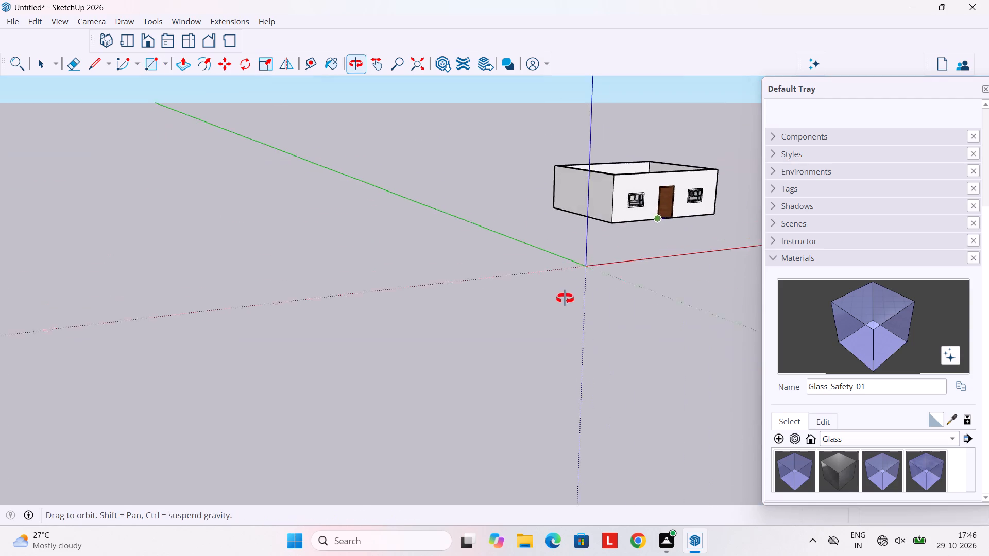
middle_click_drag(565, 299, 565, 300)
middle_click_drag(643, 221, 504, 258)
scroll(619, 257, "up", 2)
middle_click_drag(621, 247, 551, 321)
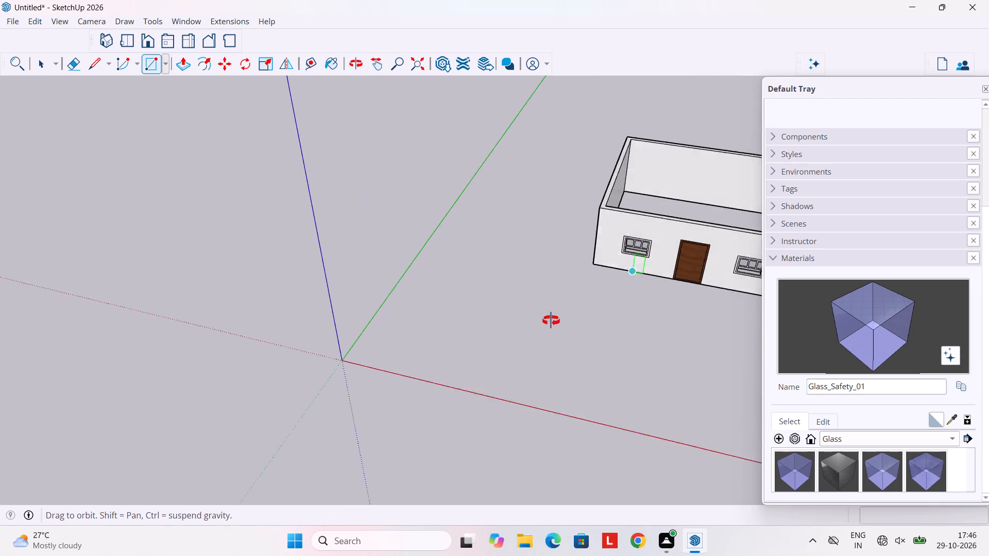
middle_click_drag(551, 321, 547, 325)
middle_click_drag(639, 267, 570, 332)
scroll(606, 301, "down", 3)
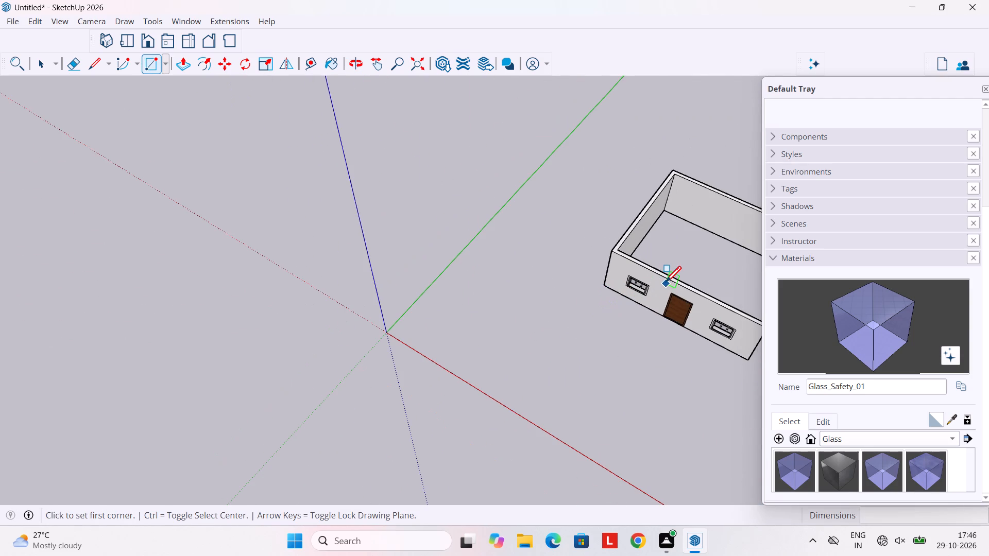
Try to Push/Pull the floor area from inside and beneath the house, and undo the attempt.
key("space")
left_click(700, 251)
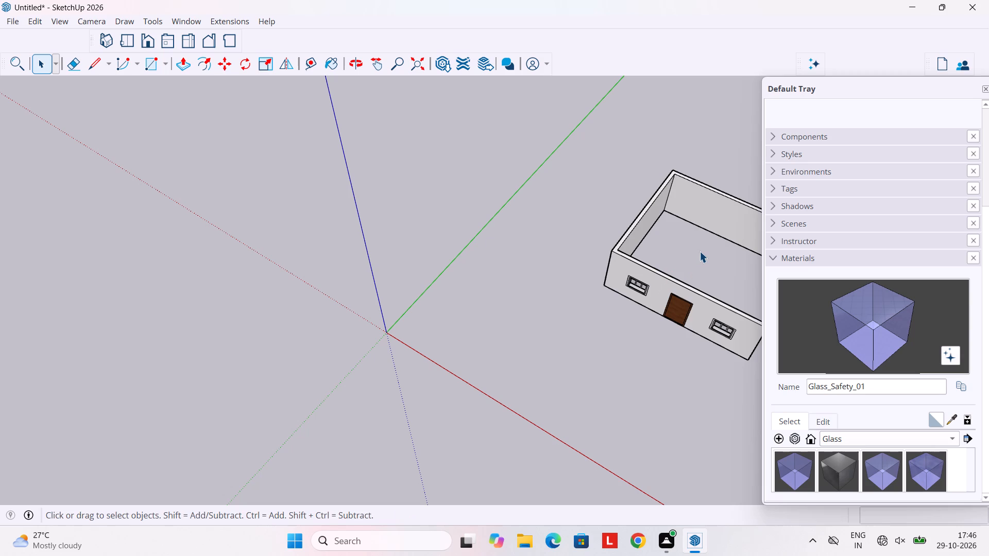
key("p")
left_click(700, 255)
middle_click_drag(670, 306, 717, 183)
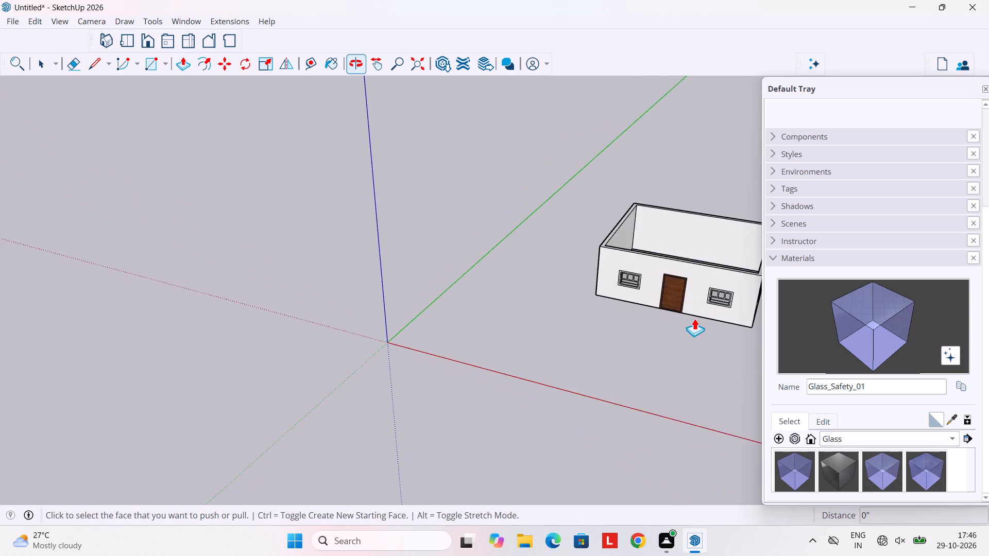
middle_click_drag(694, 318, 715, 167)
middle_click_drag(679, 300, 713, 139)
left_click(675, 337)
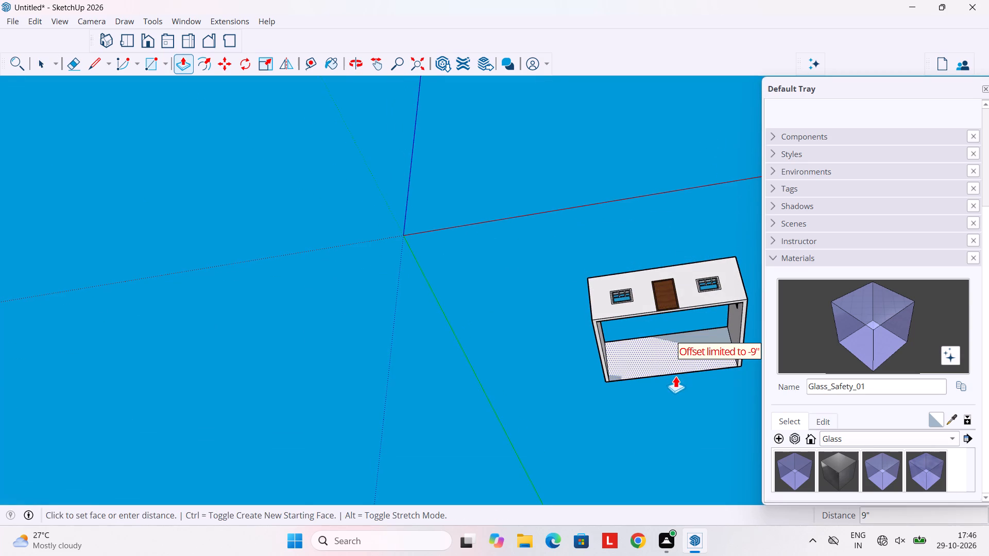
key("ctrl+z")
Examine the house's interior from above to check for a floor face between the walls.
scroll(669, 335, "down", 9)
middle_click_drag(671, 304, 644, 438)
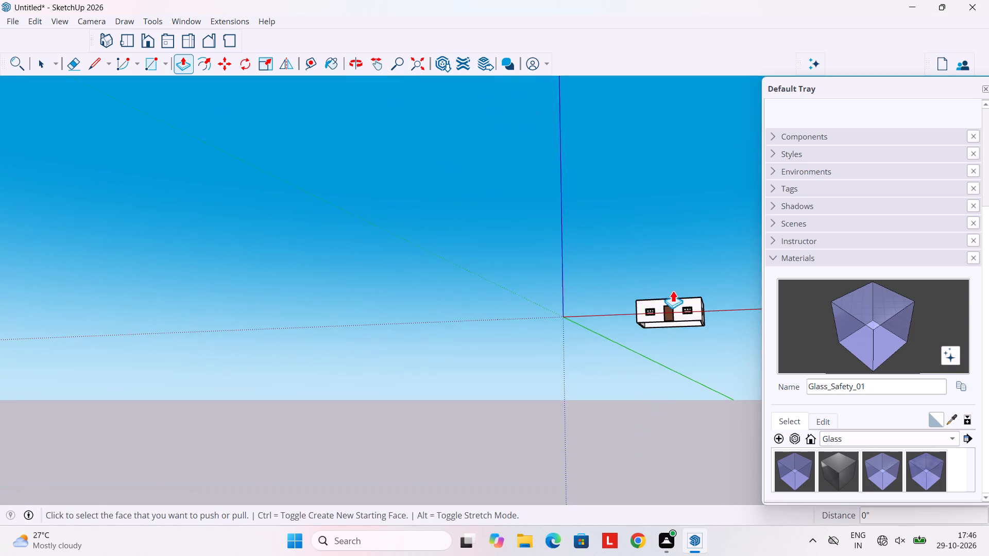
middle_click_drag(674, 301, 658, 445)
middle_click_drag(669, 289, 659, 401)
scroll(678, 330, "up", 4)
middle_click_drag(679, 253, 630, 347)
scroll(632, 347, "up", 3)
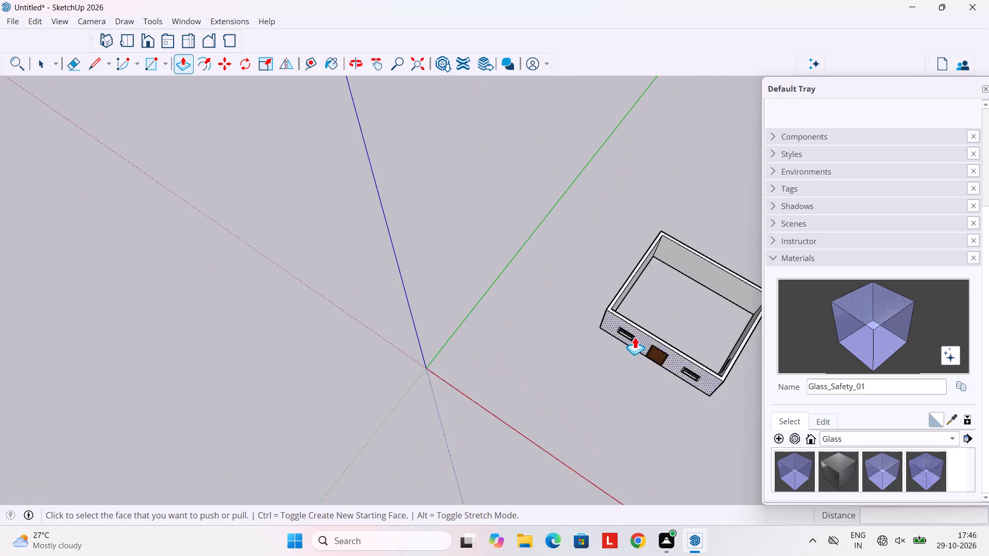
scroll(635, 337, "up", 3)
middle_click_drag(645, 305, 583, 258)
scroll(643, 314, "down", 4)
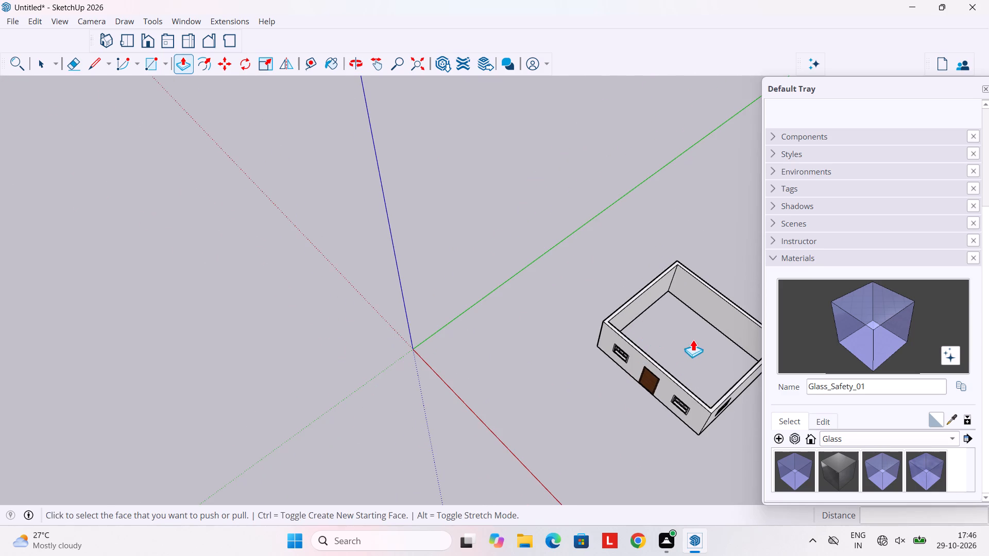
scroll(687, 325, "up", 5)
middle_click_drag(650, 315, 567, 287)
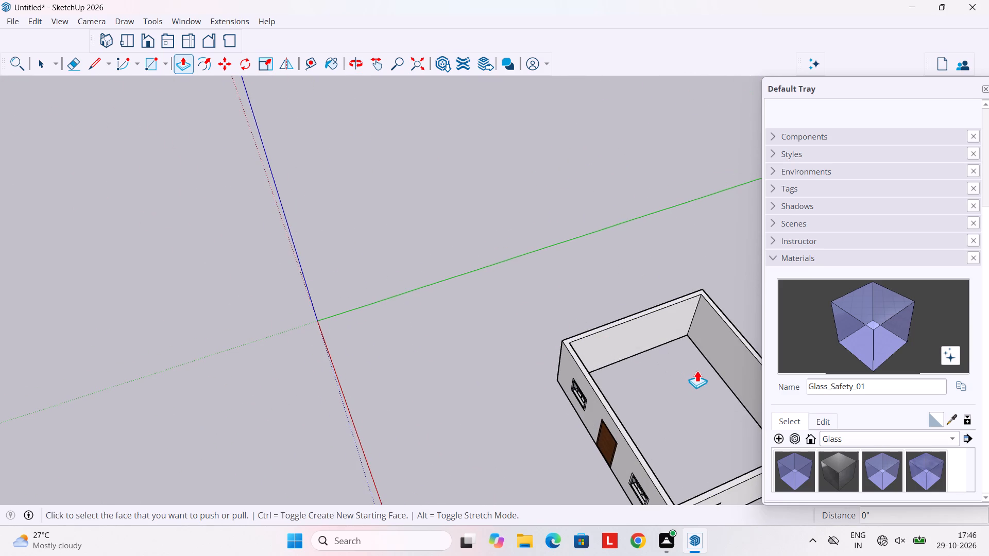
Close the house's open underside with a rectangle drawn between diagonally opposite wall corners.
key("r")
scroll(726, 347, "up", 2)
scroll(678, 332, "down", 4)
middle_click_drag(637, 356, 698, 179)
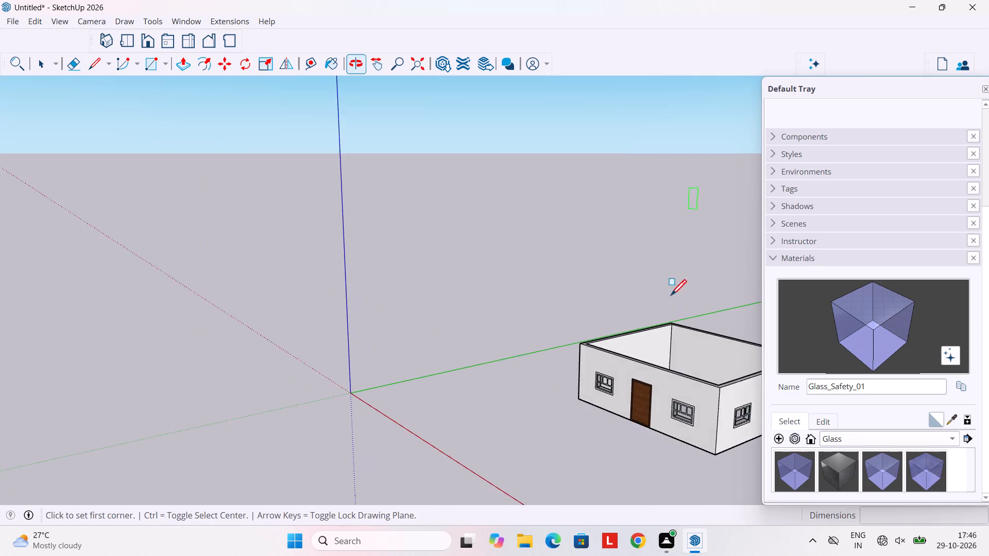
middle_click_drag(650, 375, 682, 213)
middle_click_drag(637, 449, 677, 289)
scroll(666, 405, "down", 3)
middle_click_drag(666, 422, 666, 355)
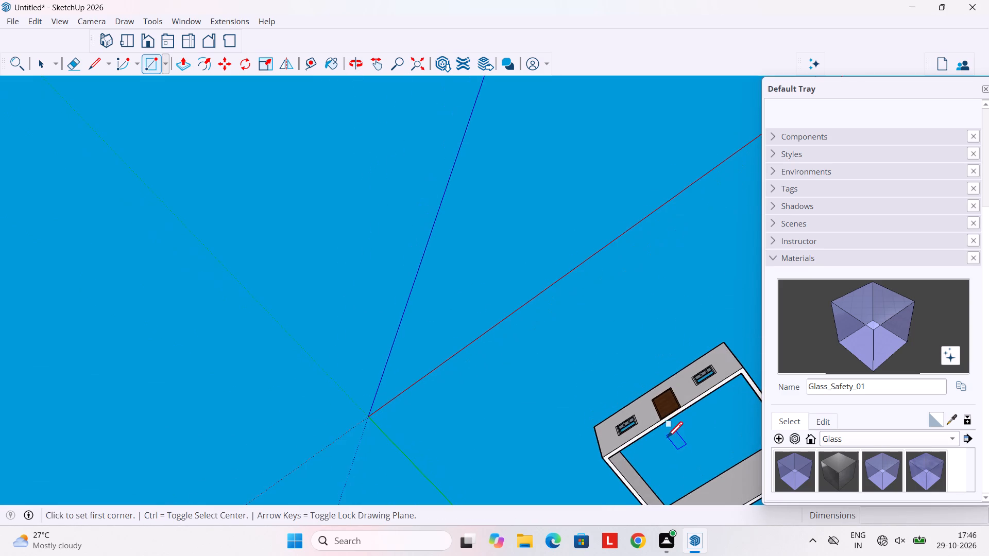
middle_click_drag(668, 442, 687, 407)
middle_click_drag(639, 436, 594, 370, "shift")
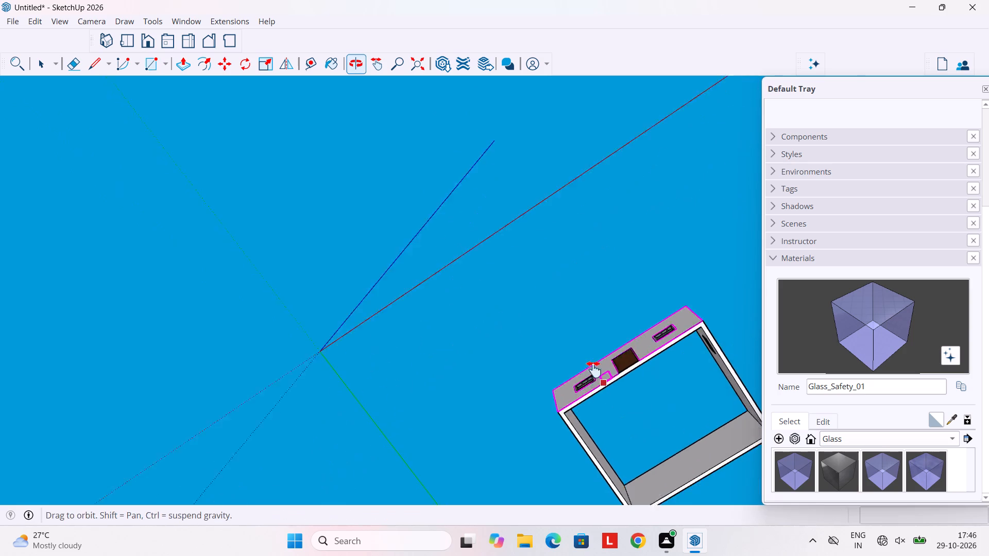
middle_click_drag(594, 370, 523, 262, "shift")
scroll(517, 268, "up", 3)
left_click(476, 302)
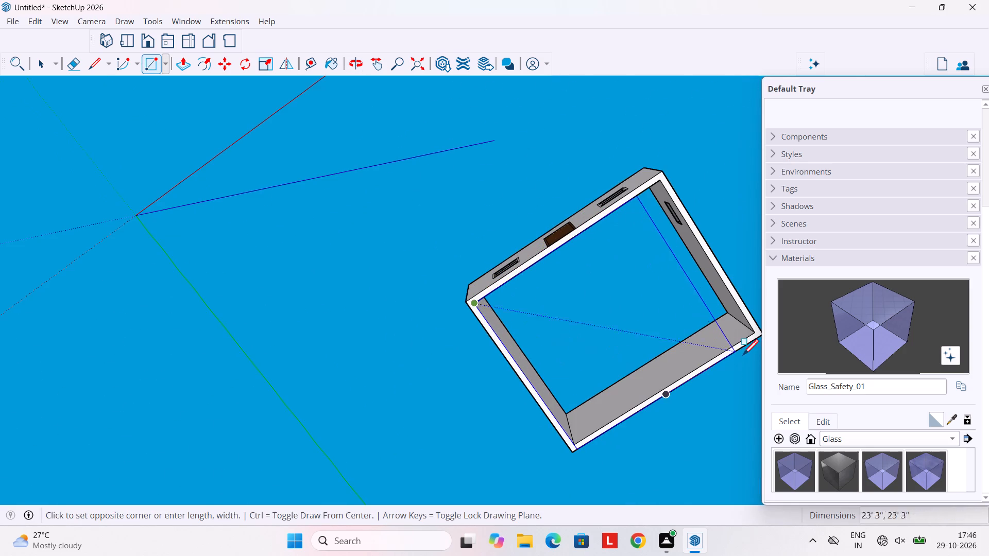
left_click(754, 337)
Draw a 24' by 28' rectangle over the house's underside between diagonally opposite outer wall corners.
scroll(598, 327, "down", 4)
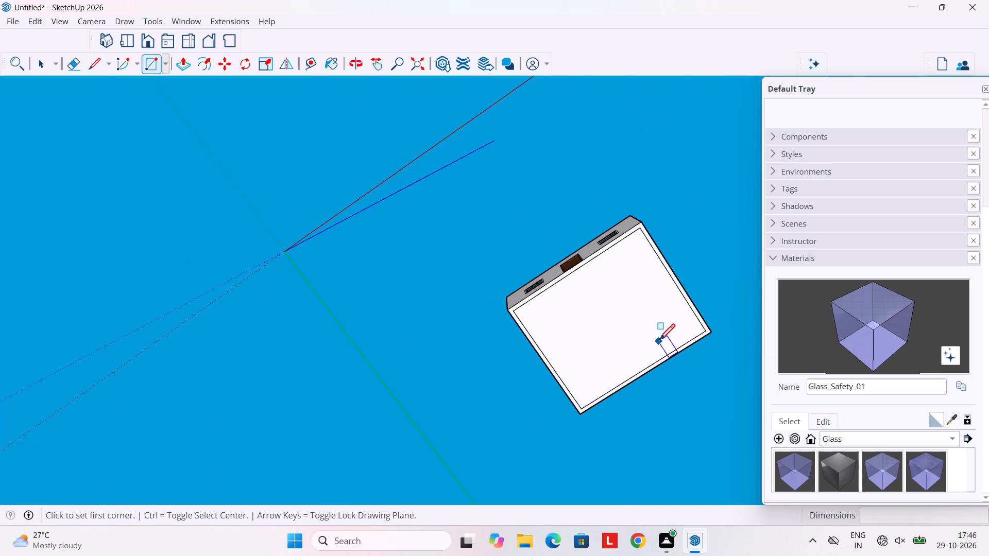
scroll(488, 305, "up", 2)
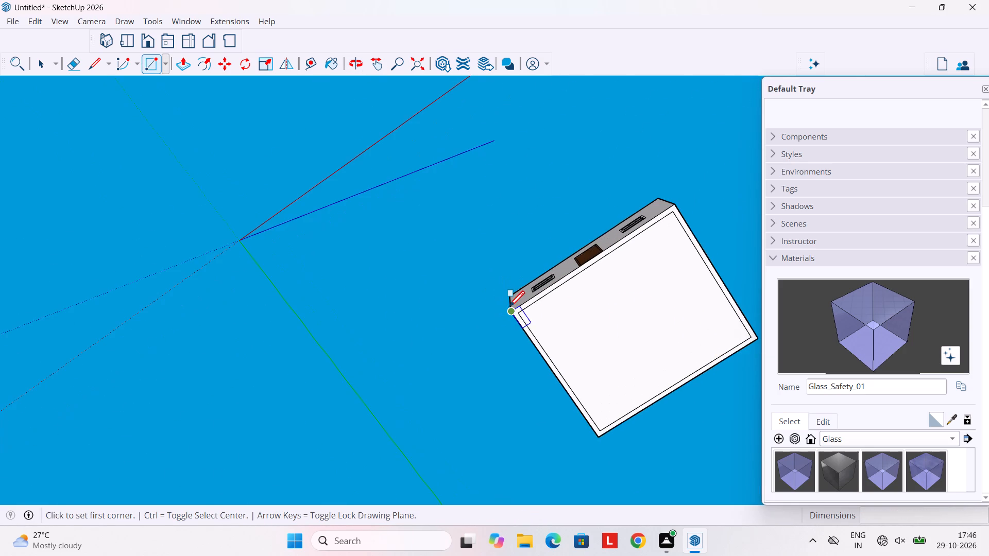
left_click(509, 308)
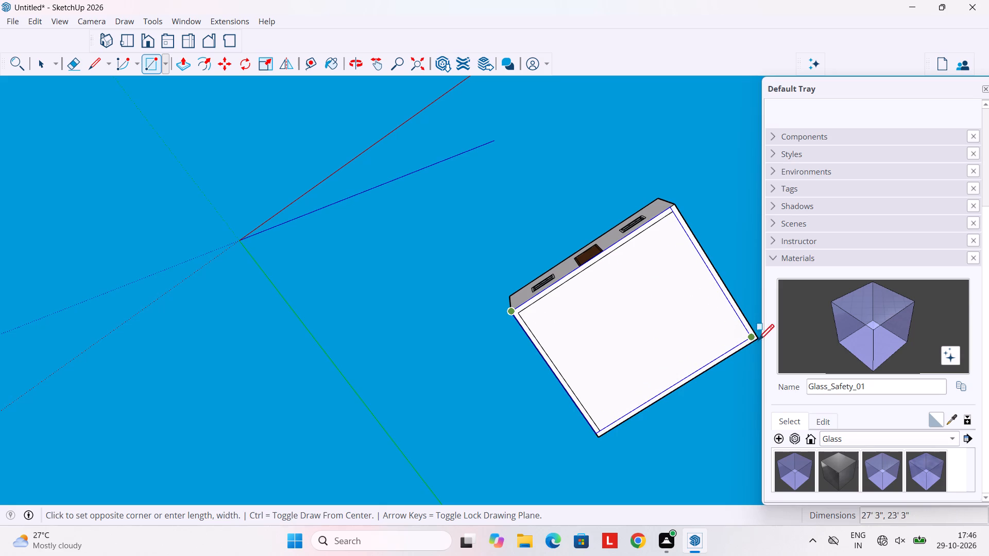
middle_click_drag(751, 341, 732, 332)
middle_click_drag(750, 309, 776, 364)
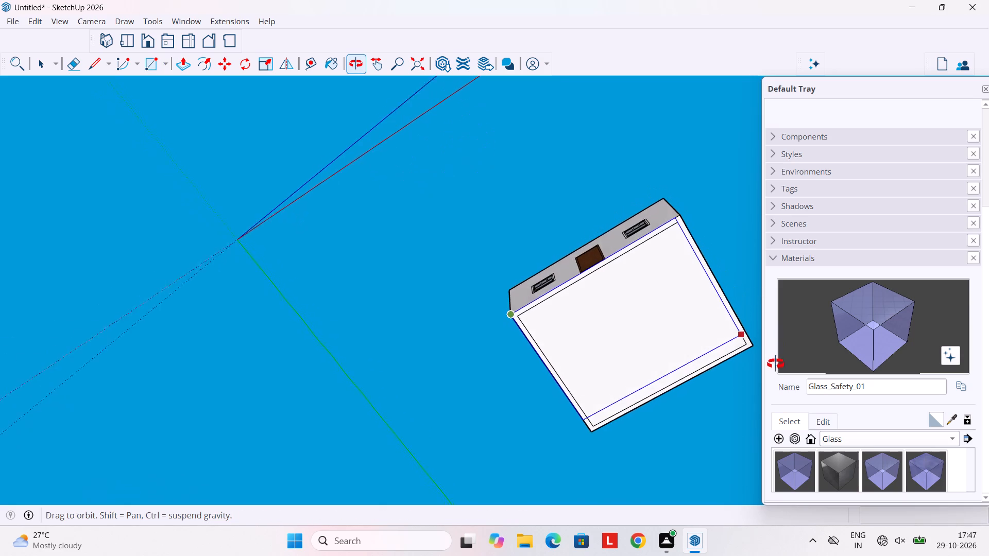
middle_click_drag(776, 364, 775, 368)
left_click(755, 347)
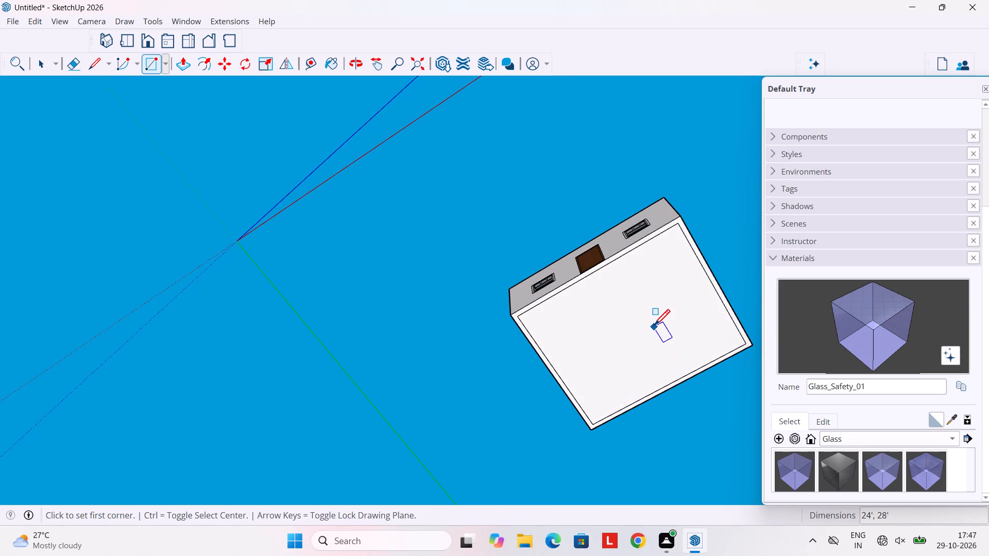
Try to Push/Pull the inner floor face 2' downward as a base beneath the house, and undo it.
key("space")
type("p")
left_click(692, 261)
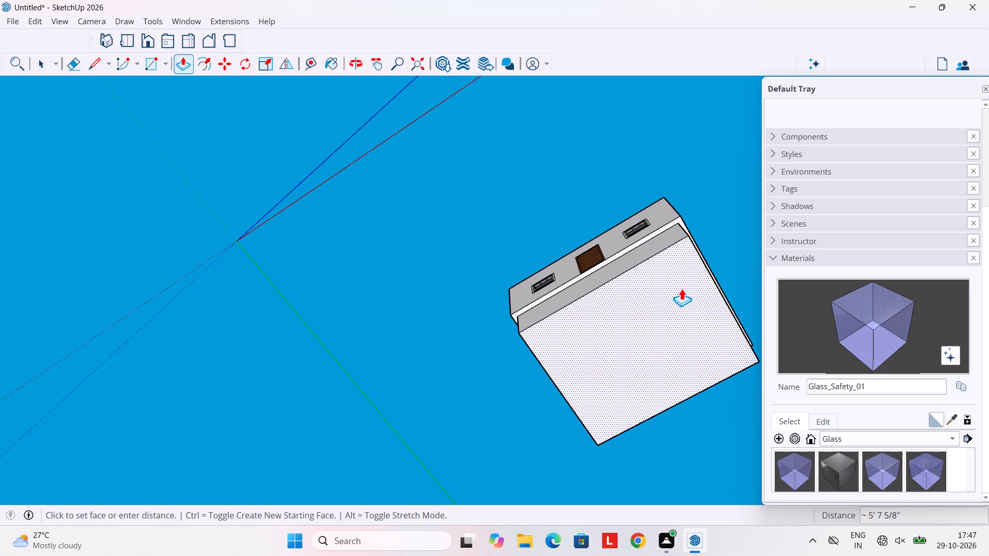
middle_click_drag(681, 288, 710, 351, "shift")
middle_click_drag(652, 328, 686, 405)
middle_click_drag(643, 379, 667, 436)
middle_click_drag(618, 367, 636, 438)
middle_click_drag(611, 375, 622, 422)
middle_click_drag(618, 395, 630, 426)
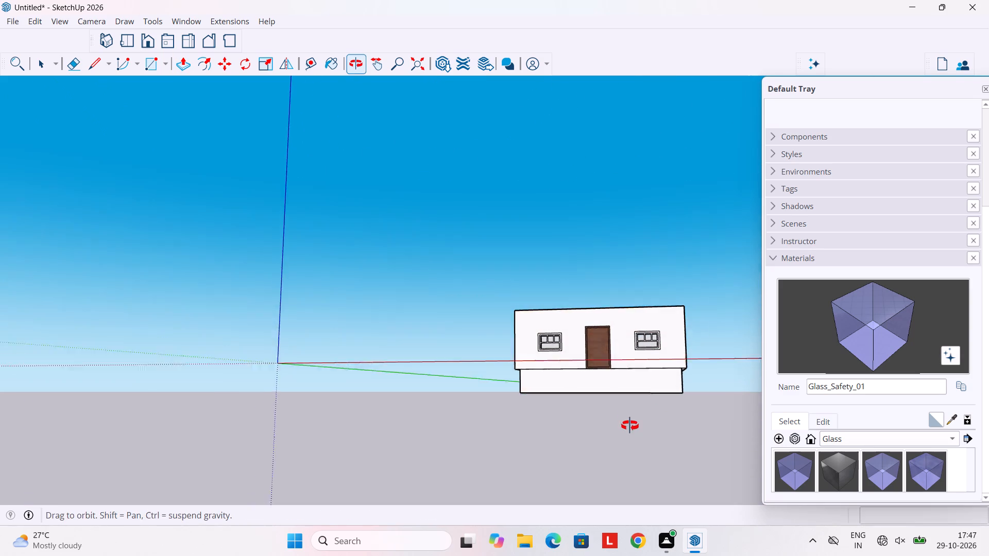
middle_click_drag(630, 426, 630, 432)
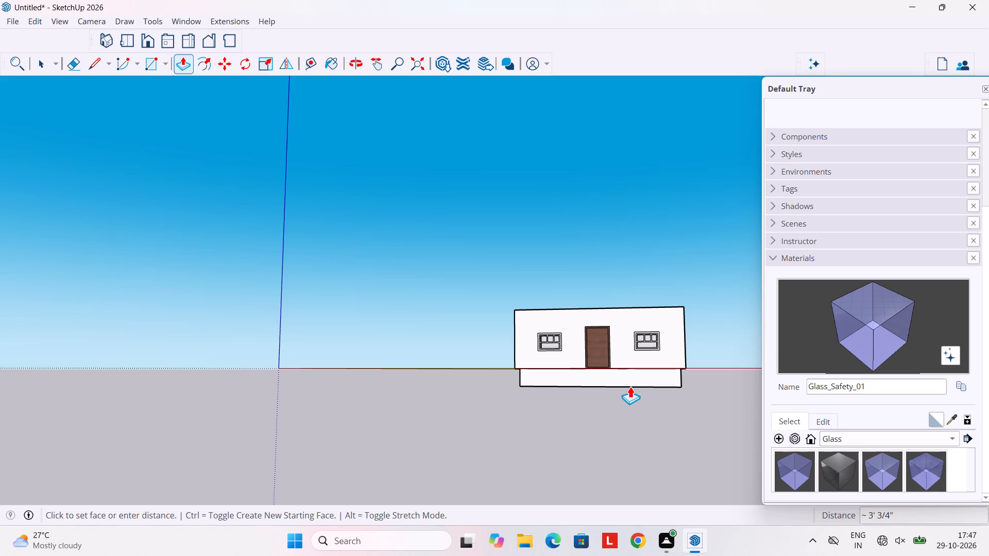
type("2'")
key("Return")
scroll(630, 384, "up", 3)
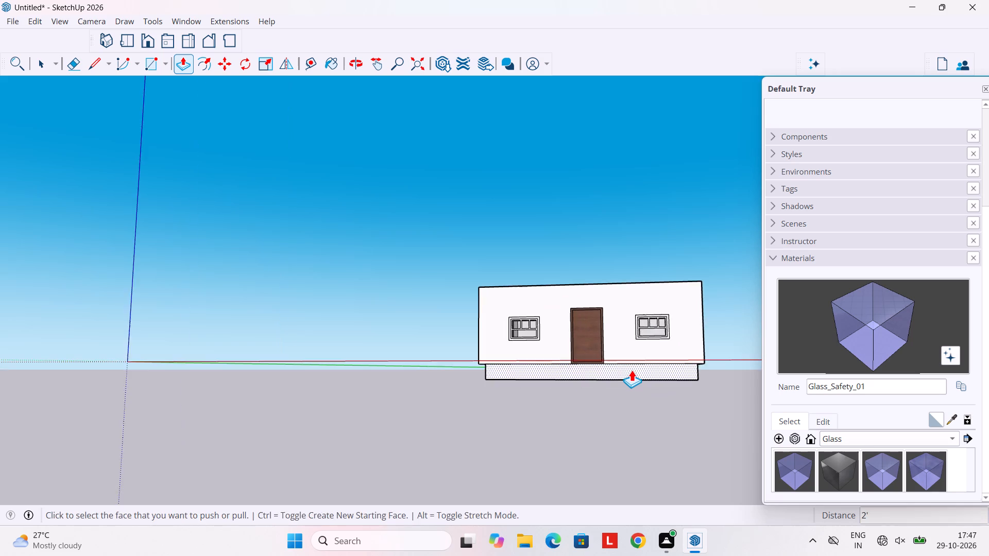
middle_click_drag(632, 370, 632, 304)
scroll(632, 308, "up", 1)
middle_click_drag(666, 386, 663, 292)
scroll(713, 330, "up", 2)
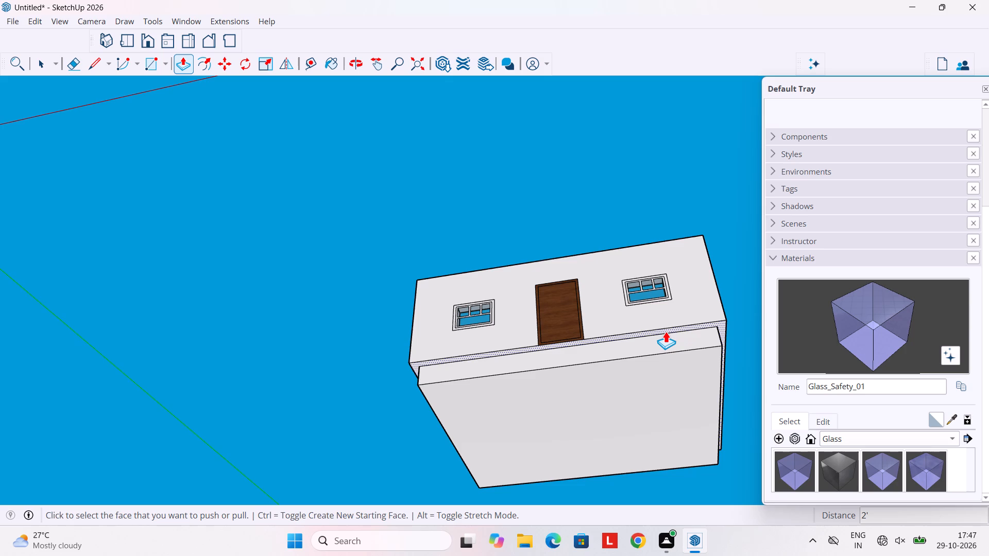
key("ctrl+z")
Examine the house from the front, the side, above and beneath to check its walls and closed floor.
scroll(666, 331, "down", 5)
middle_click_drag(666, 331, 686, 413)
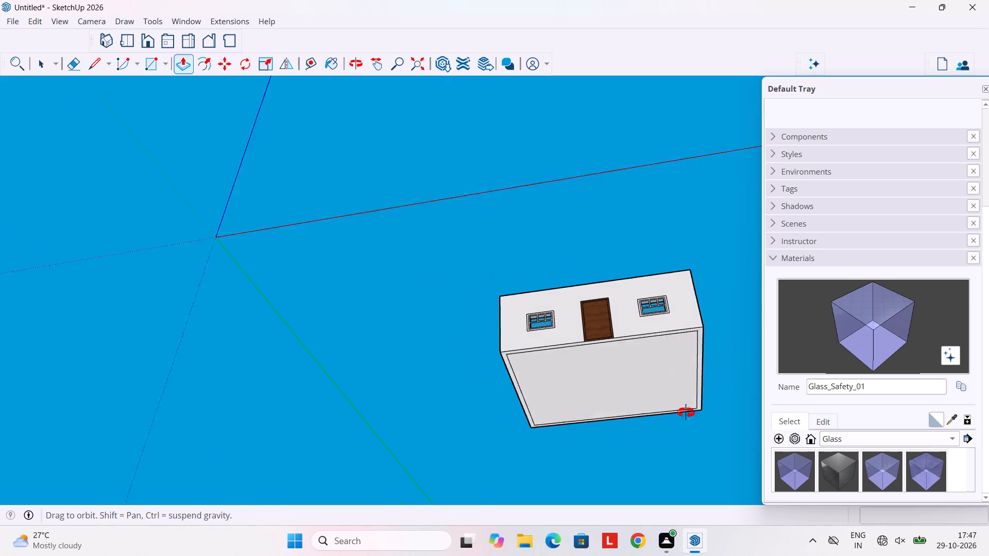
middle_click_drag(686, 413, 694, 437)
middle_click_drag(641, 345, 643, 427)
middle_click_drag(629, 344, 618, 404)
scroll(628, 340, "up", 3)
key("space")
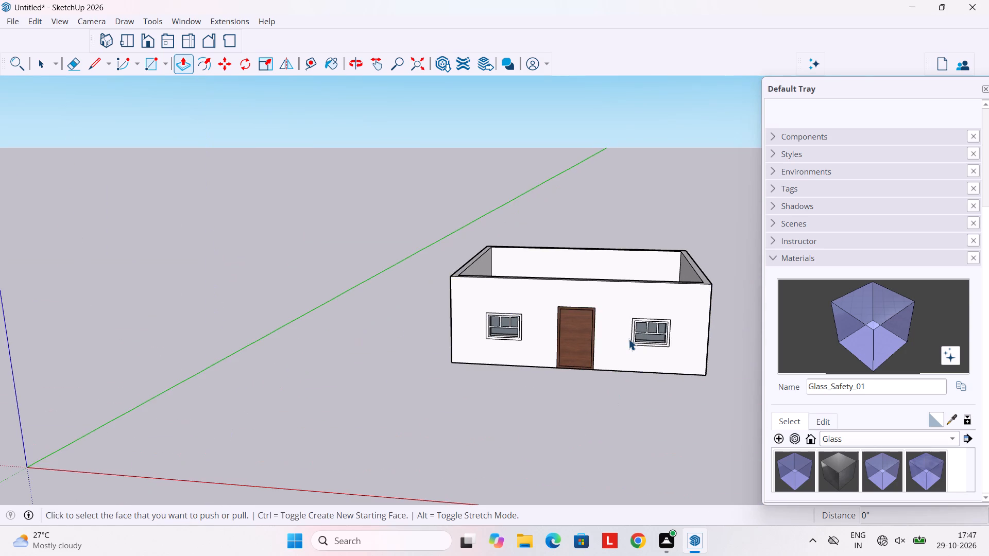
scroll(629, 341, "up", 2)
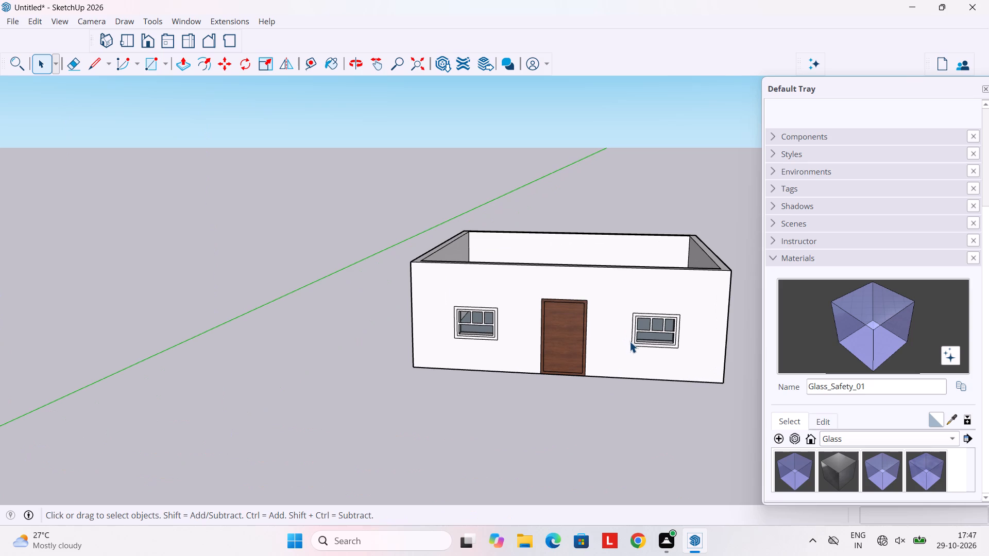
middle_click_drag(629, 341, 466, 357)
scroll(486, 343, "down", 4)
middle_click_drag(530, 339, 497, 372)
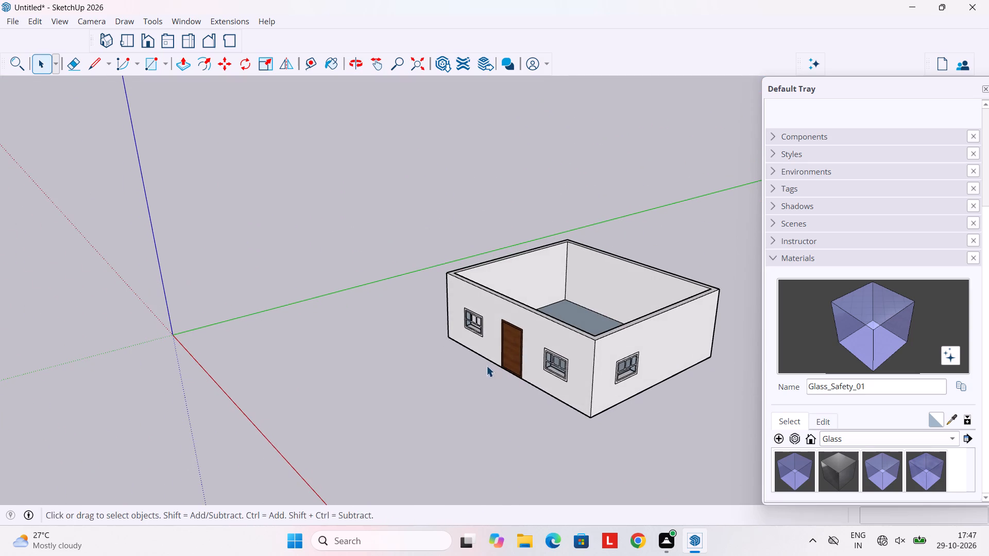
middle_click_drag(486, 366, 515, 263)
middle_click_drag(511, 355, 566, 241)
middle_click_drag(536, 345, 569, 250)
middle_click_drag(556, 358, 579, 296)
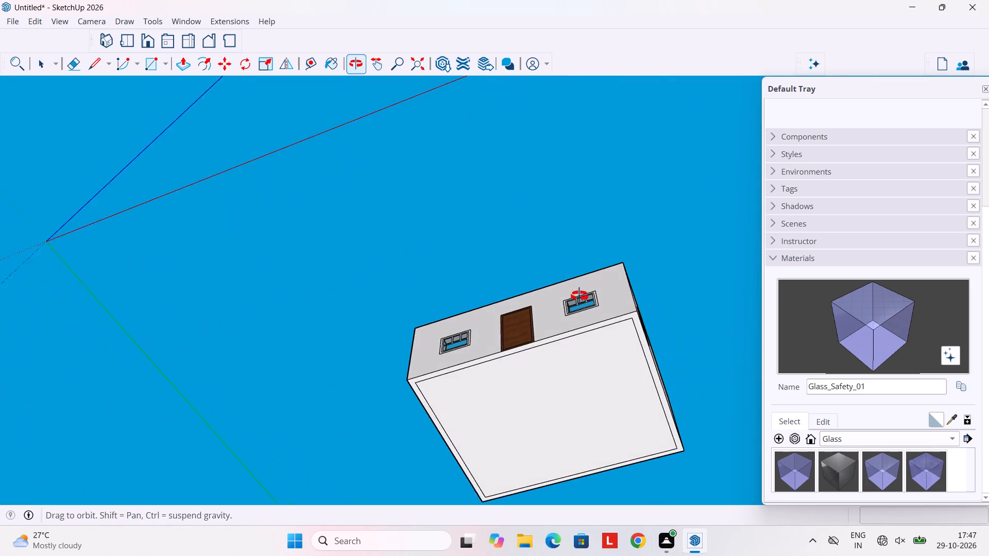
middle_click_drag(579, 296, 580, 294)
scroll(578, 348, "down", 3)
middle_click_drag(573, 362, 577, 316)
scroll(575, 318, "down", 5)
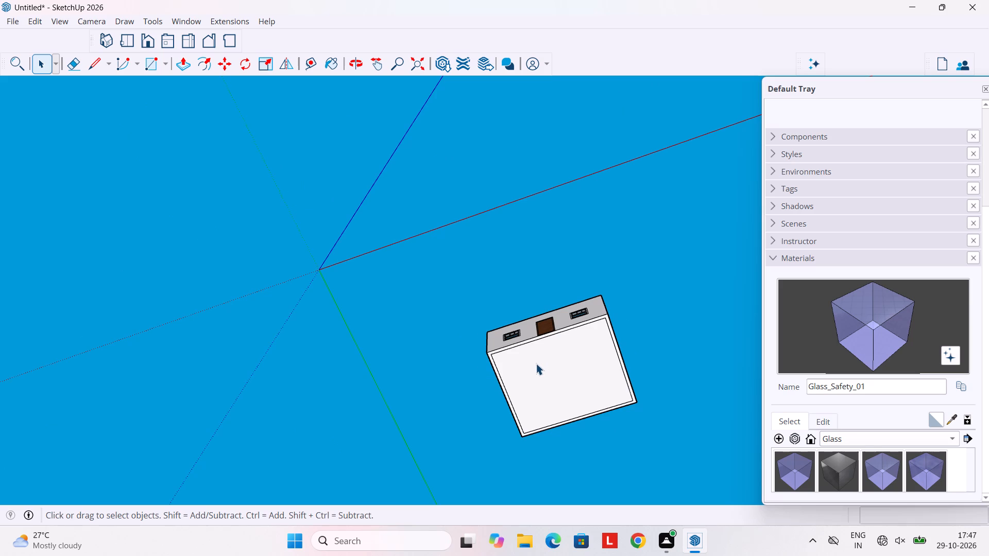
middle_click_drag(509, 322, 527, 430)
middle_click_drag(514, 305, 530, 451)
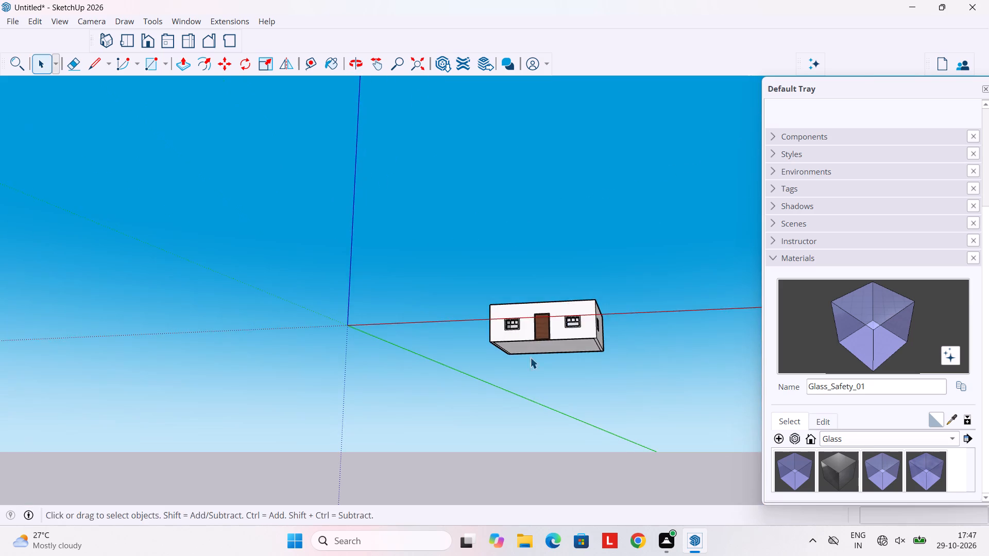
middle_click_drag(510, 308, 520, 440)
middle_click_drag(509, 327, 511, 377)
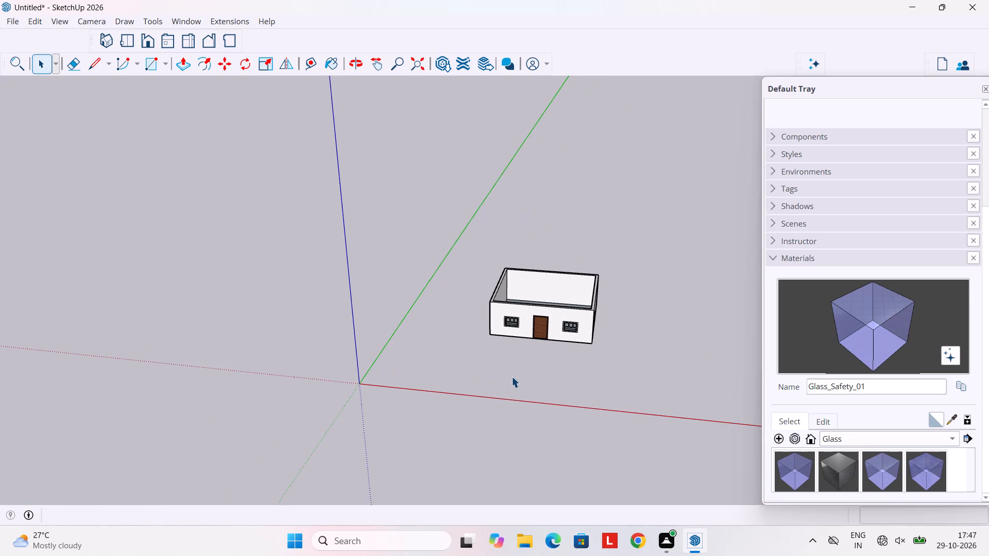
middle_click_drag(635, 333, 425, 340)
middle_click_drag(544, 337, 480, 334)
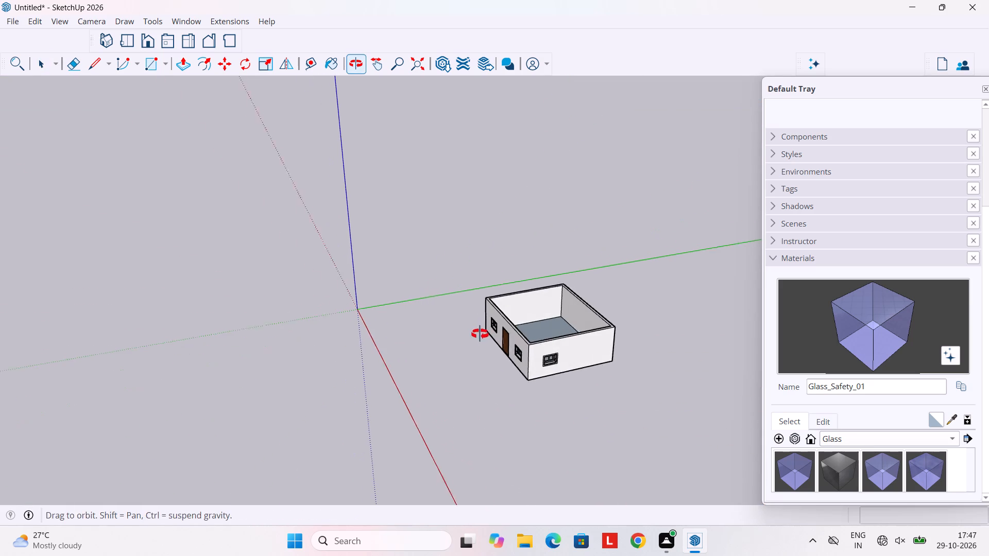
middle_click_drag(480, 334, 474, 331)
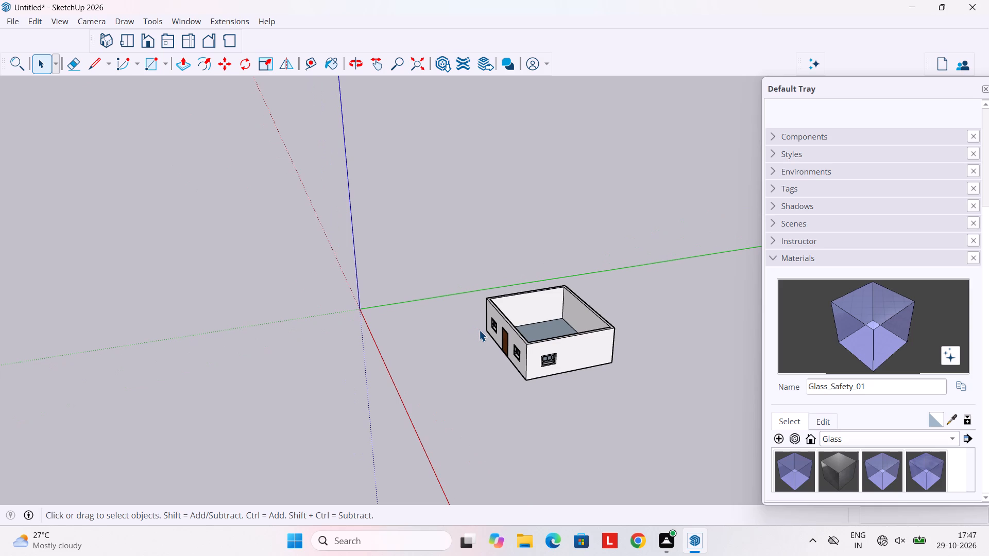
Draw a triangular gable on the single-window end wall, using a 6' vertical centre line and sloping edges to the outer top corners.
middle_click_drag(477, 326, 417, 280)
scroll(642, 311, "up", 3)
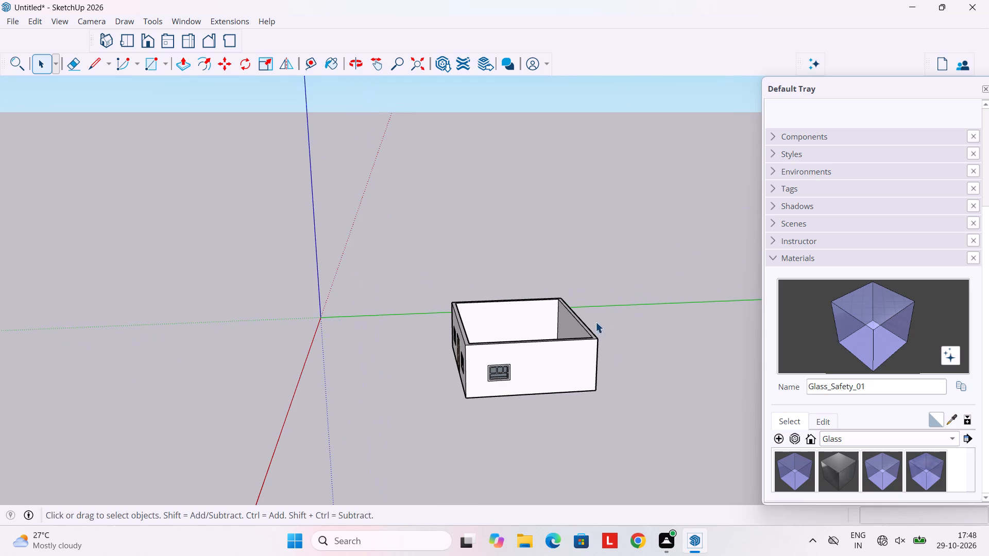
key("l")
scroll(554, 346, "up", 6)
left_click(532, 341)
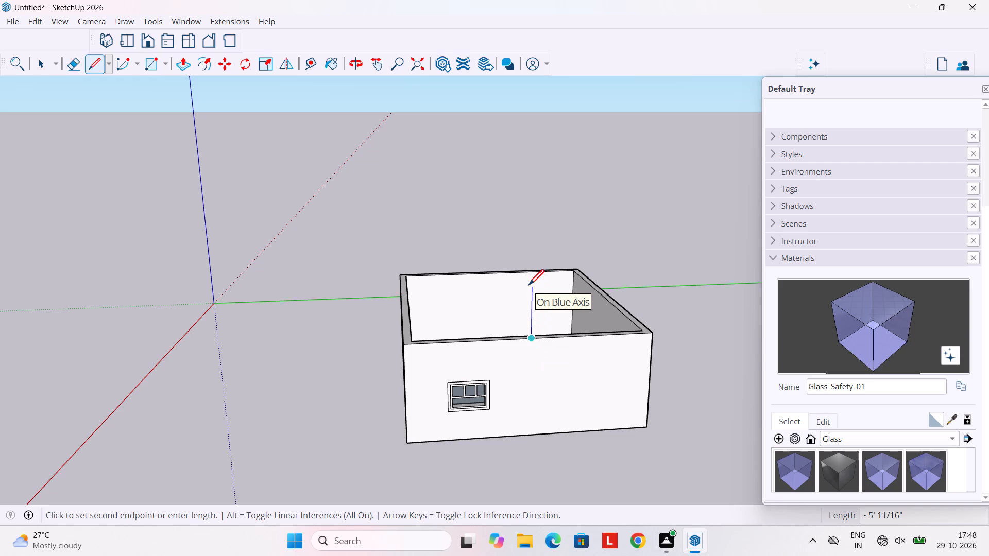
type("6'")
key("Return")
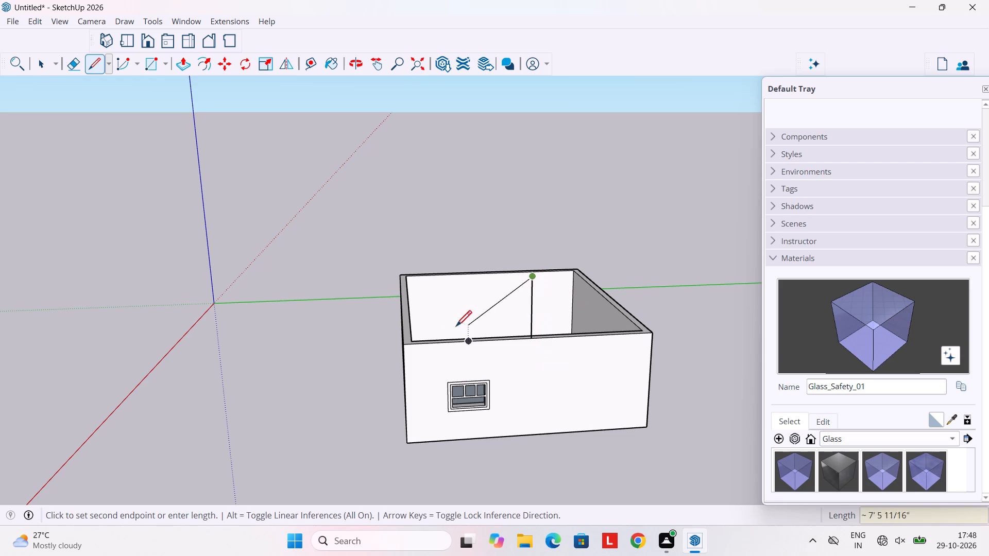
left_click(402, 349)
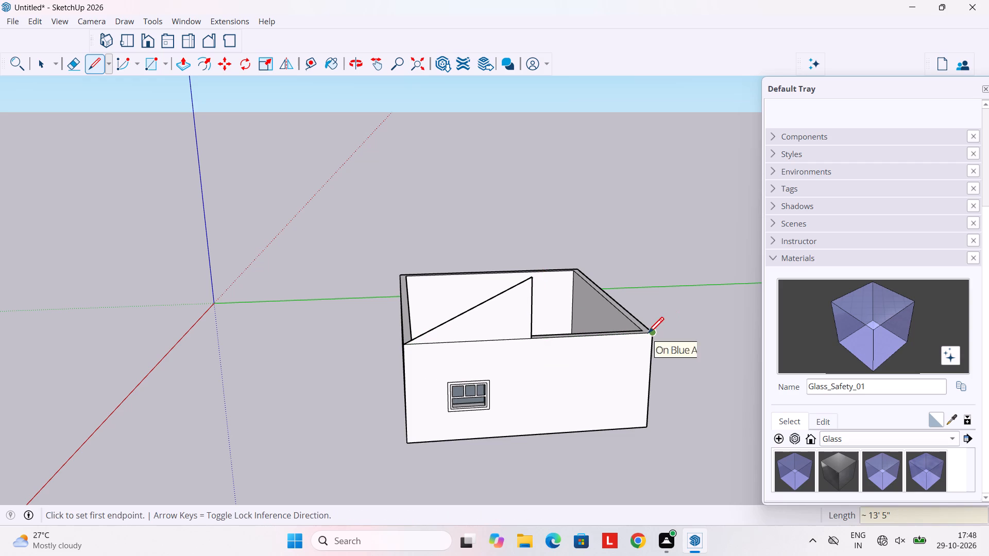
left_click(650, 335)
left_click(533, 280)
Delete the vertical centre line dividing the gable triangle.
scroll(519, 308, "down", 3)
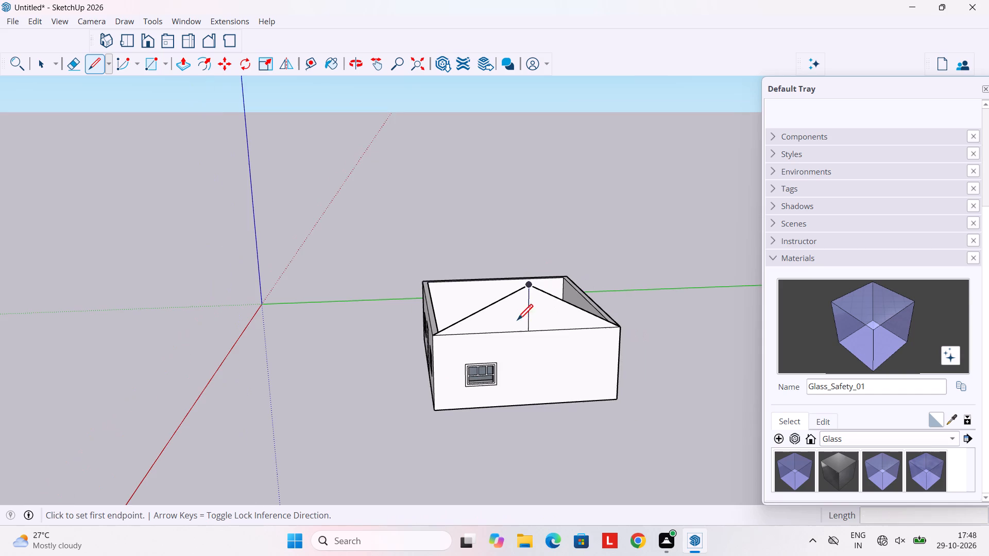
scroll(525, 317, "up", 2)
key("space")
scroll(526, 314, "up", 4)
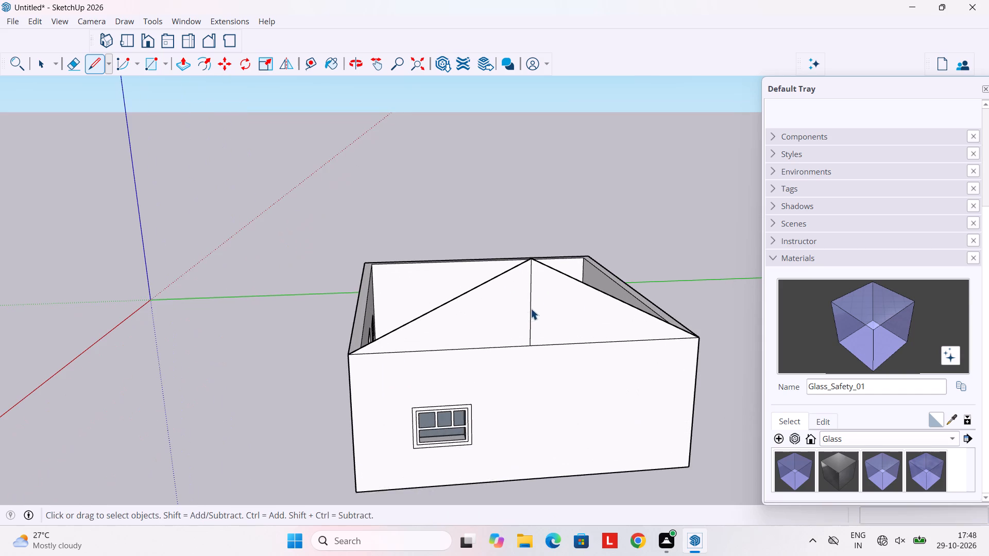
left_click(530, 307)
key("Delete")
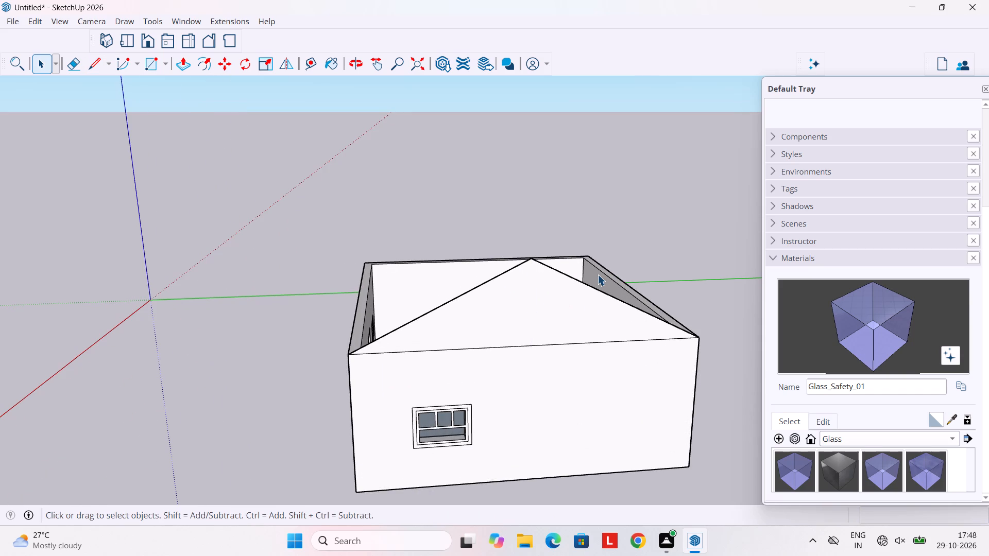
Offset the gable triangle's outline outward by 6".
key("f")
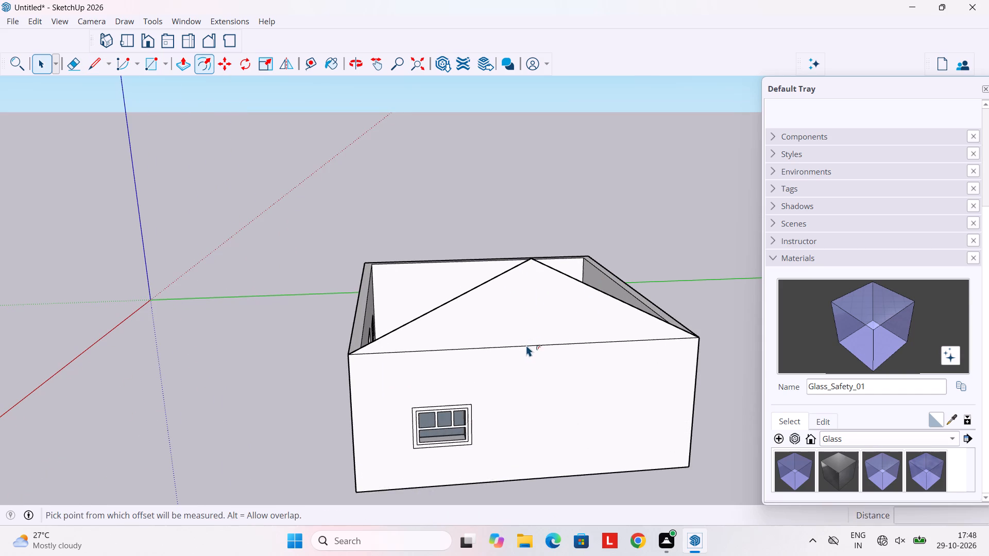
left_click(586, 287)
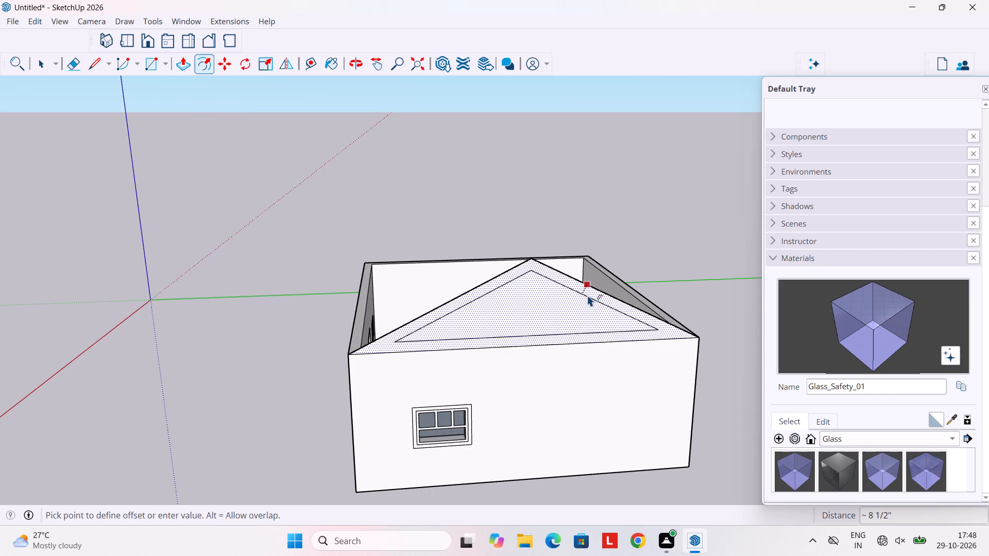
type("6\"")
key("Return")
Extend the gable's inner slope from the wall corner nearest the door side to the overhang's bottom edge, about 1' 1" long.
scroll(354, 347, "up", 4)
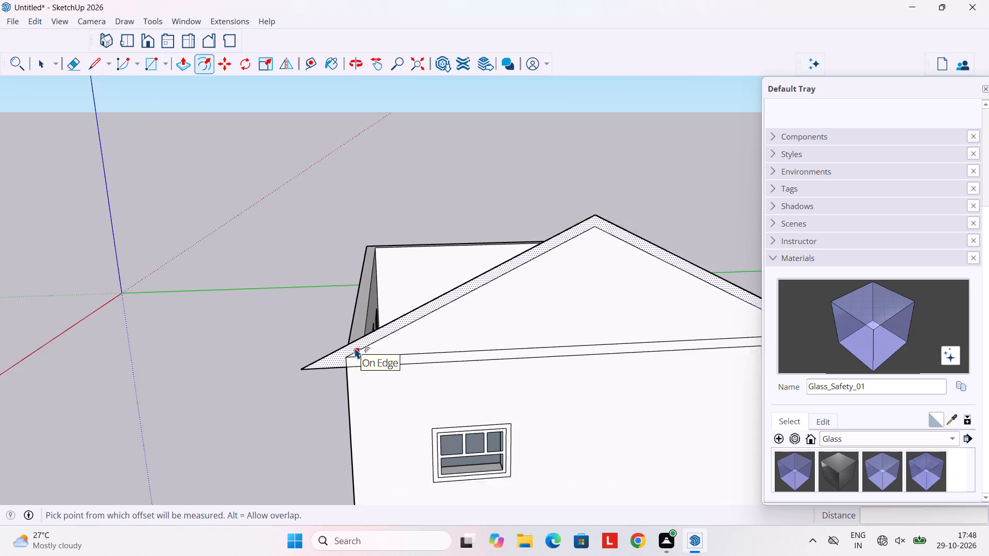
scroll(354, 347, "up", 2)
key("l")
scroll(327, 390, "up", 5)
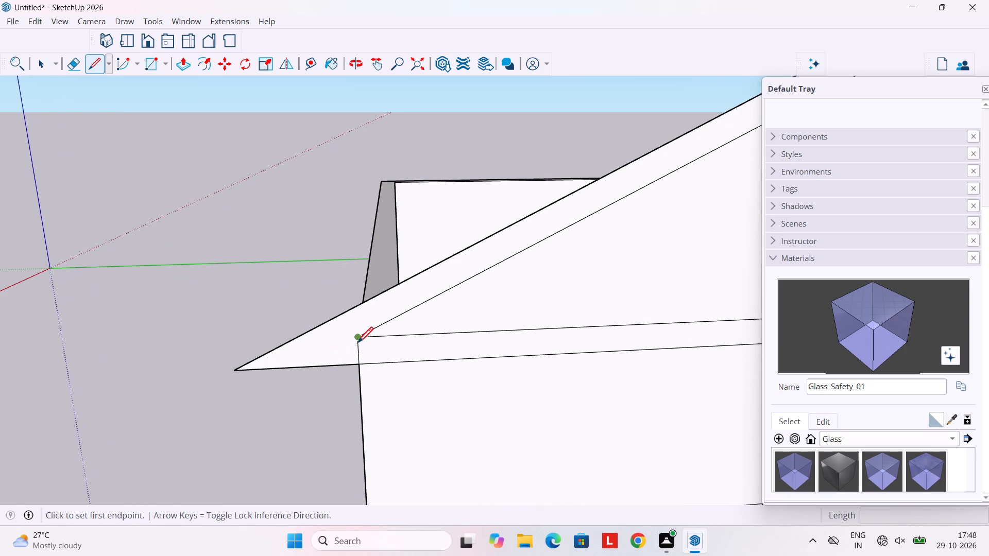
left_click(357, 342)
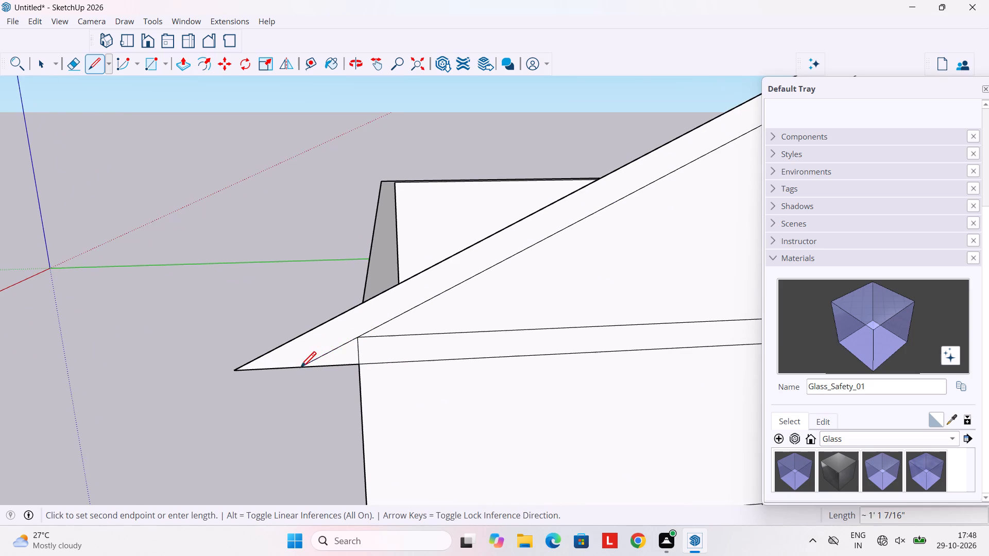
left_click(301, 369)
Extend the gable's inner slope from the other wall corner, away from the door side, to the overhang's bottom edge, about 1' 1" long.
scroll(339, 360, "down", 9)
middle_click_drag(598, 361, 539, 365)
middle_click_drag(636, 344, 530, 339)
scroll(565, 339, "down", 5)
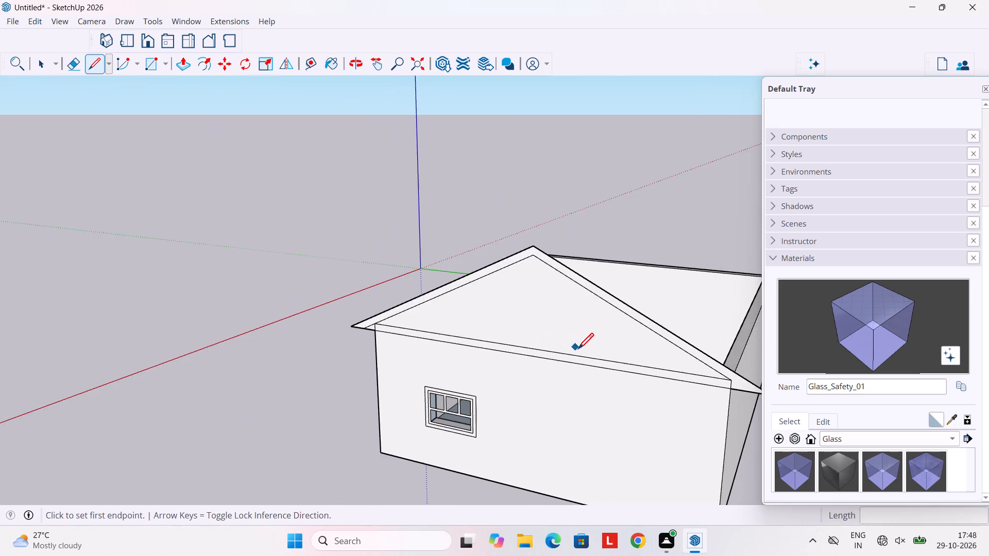
middle_click_drag(582, 357, 460, 330, "shift")
scroll(640, 355, "up", 6)
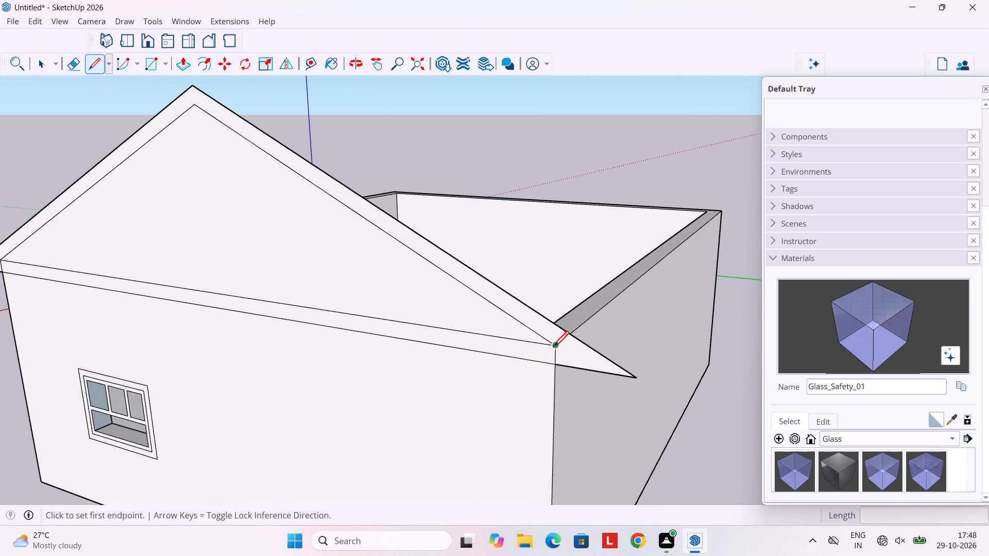
left_click(554, 349)
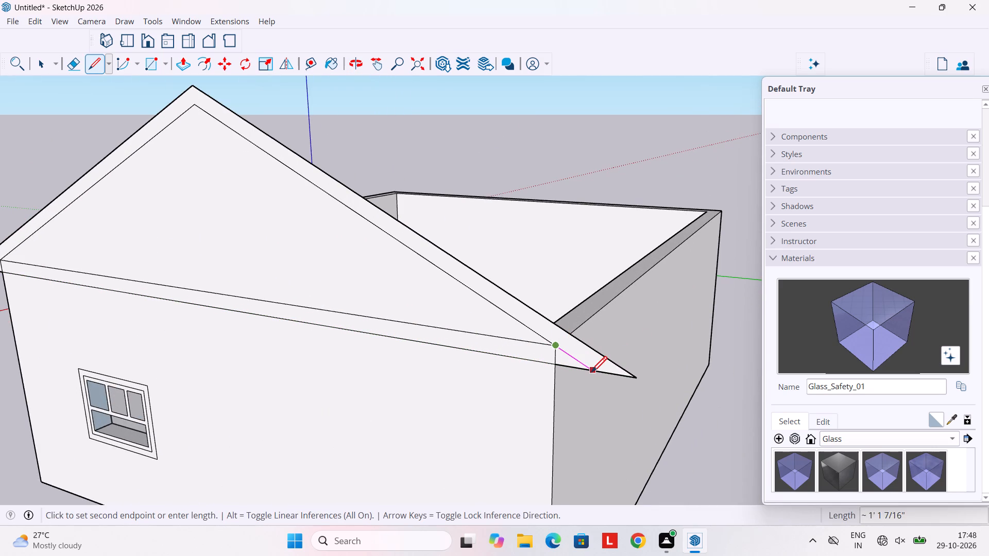
left_click(592, 374)
Erase the short bottom edges inside both eave overhangs and the lower horizontal line across the single-window end wall.
scroll(569, 374, "down", 5)
middle_click_drag(563, 376, 634, 355)
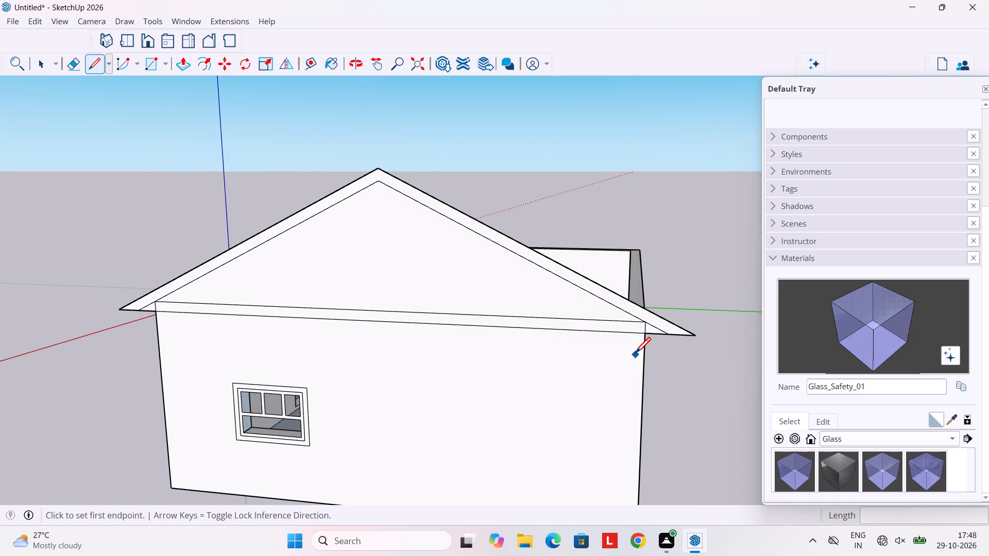
type("re")
scroll(670, 340, "up", 7)
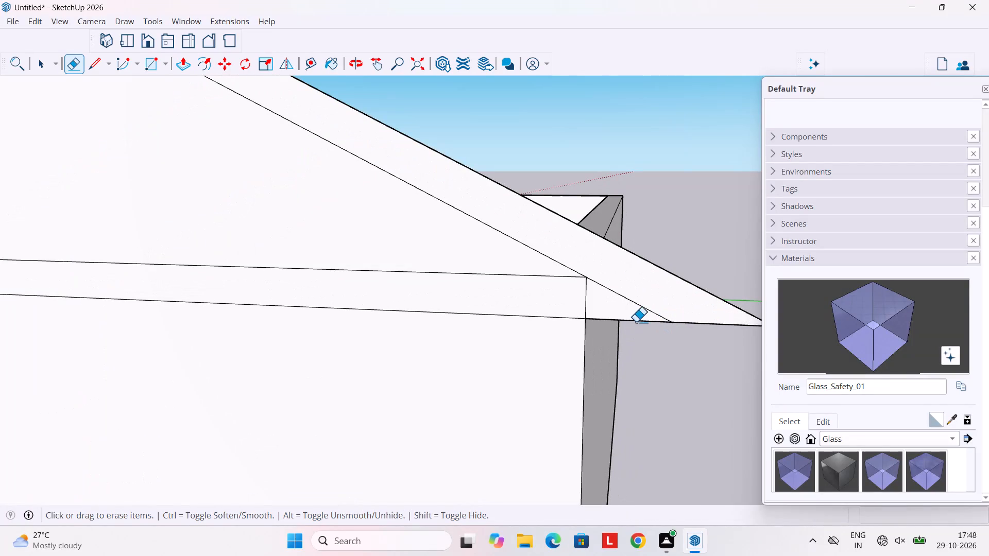
left_click(632, 322)
scroll(626, 323, "down", 5)
middle_click_drag(535, 329, 626, 308)
scroll(505, 309, "down", 4)
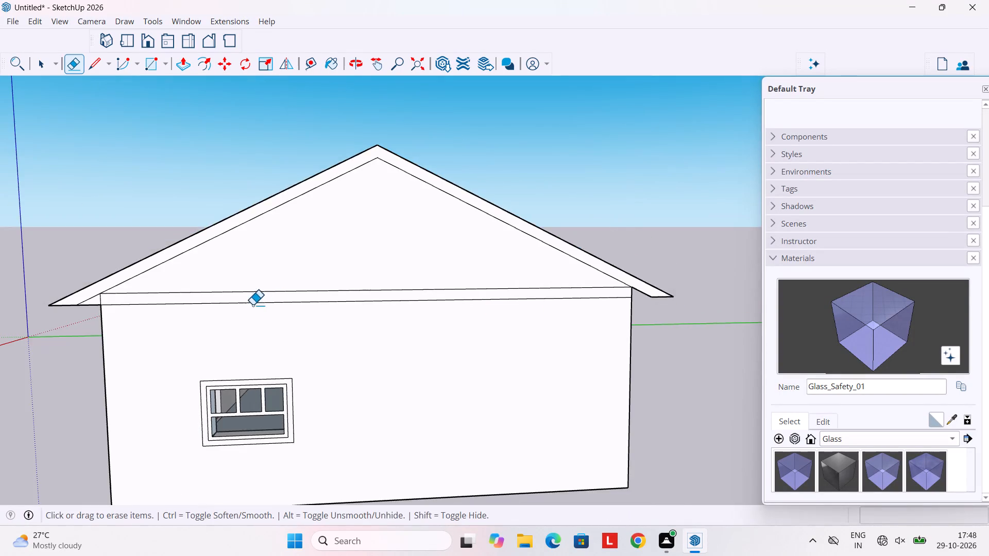
scroll(218, 303, "down", 1)
middle_click_drag(218, 303, 282, 287)
scroll(122, 290, "up", 3)
left_click(109, 298)
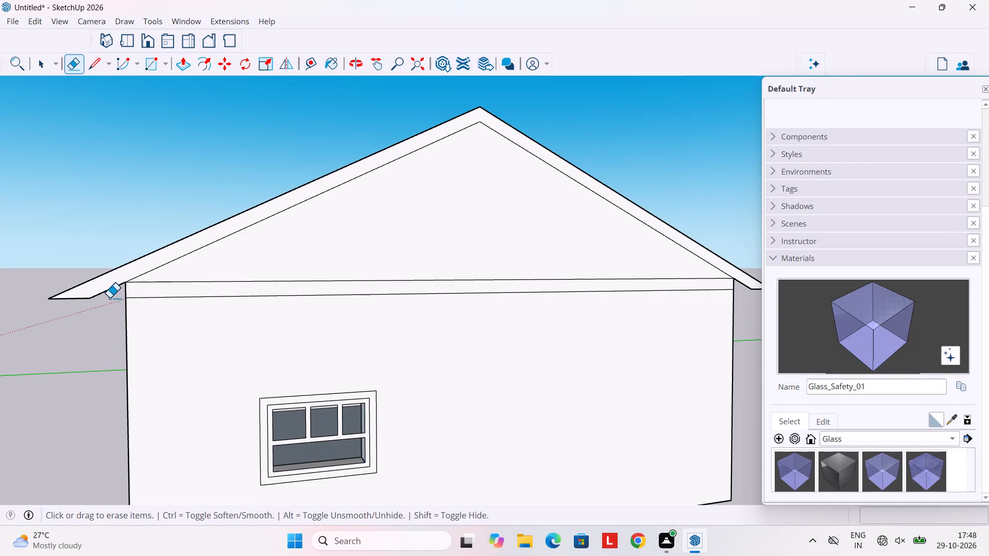
left_click(184, 298)
Push/Pull the sloping roof band 28' along the house to the opposite end wall.
scroll(212, 298, "down", 9)
middle_click_drag(256, 300, 277, 320)
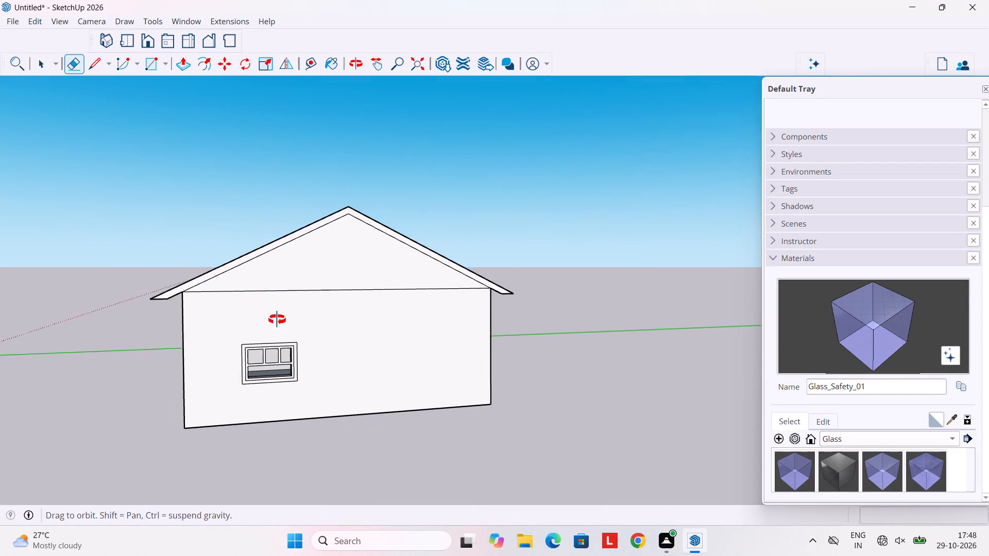
middle_click_drag(277, 320, 366, 341)
middle_click_drag(310, 333, 478, 330)
key("p")
scroll(433, 307, "up", 3)
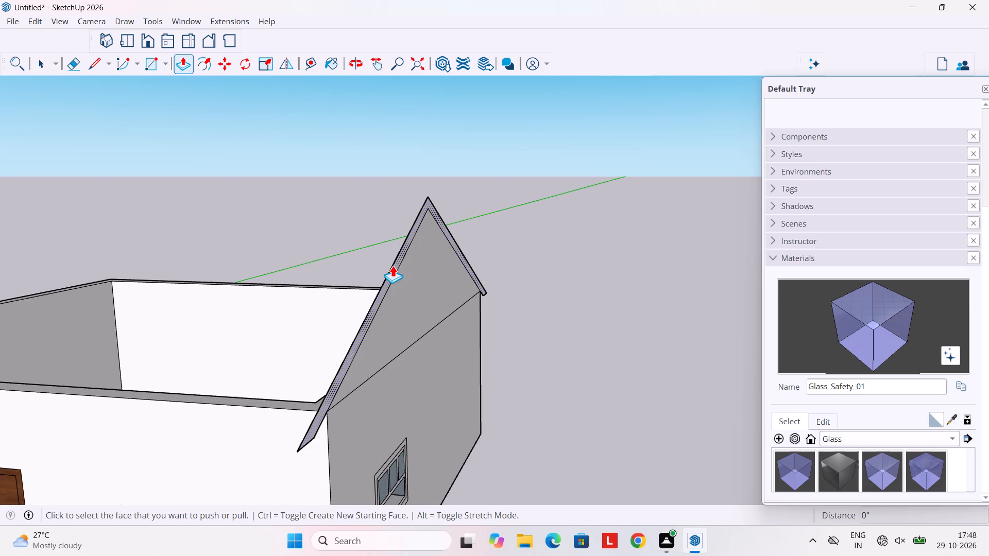
left_click(393, 265)
scroll(292, 269, "down", 3)
middle_click_drag(268, 273, 501, 279)
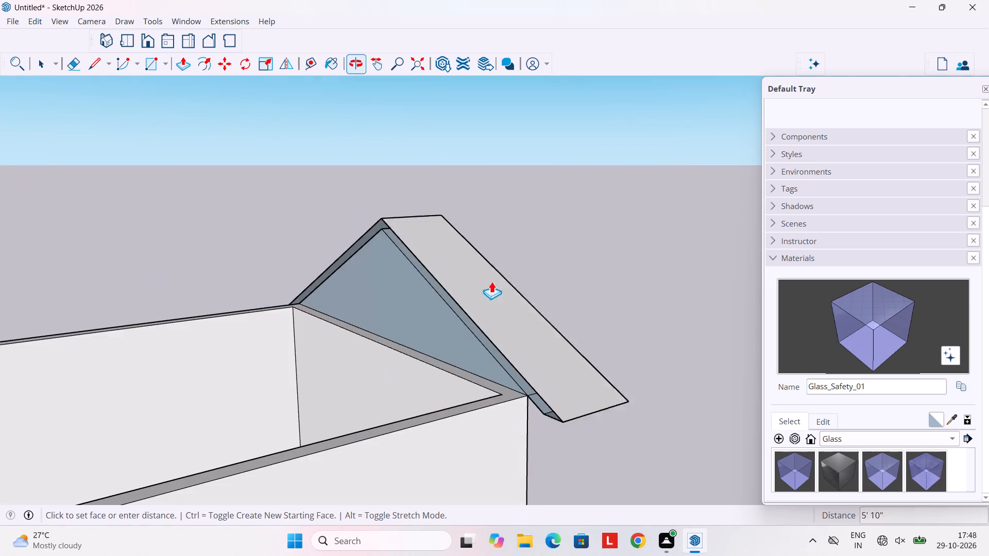
scroll(359, 288, "down", 5)
middle_click_drag(276, 294, 354, 268)
scroll(292, 289, "down", 5)
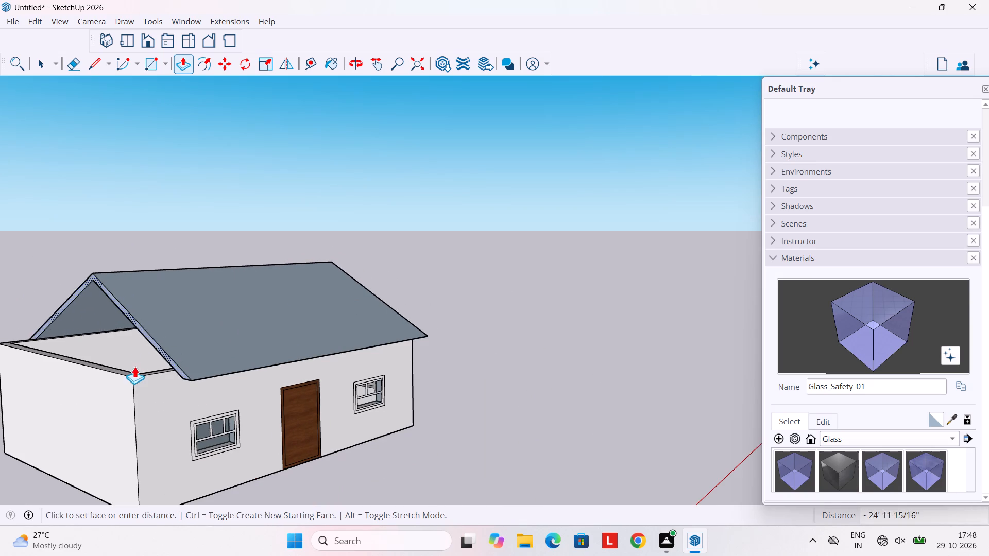
left_click(133, 381)
Draw a short line joining the inner and outer apex of the roof band's end on the single-window gable.
scroll(238, 338, "down", 5)
middle_click_drag(303, 324, 160, 338)
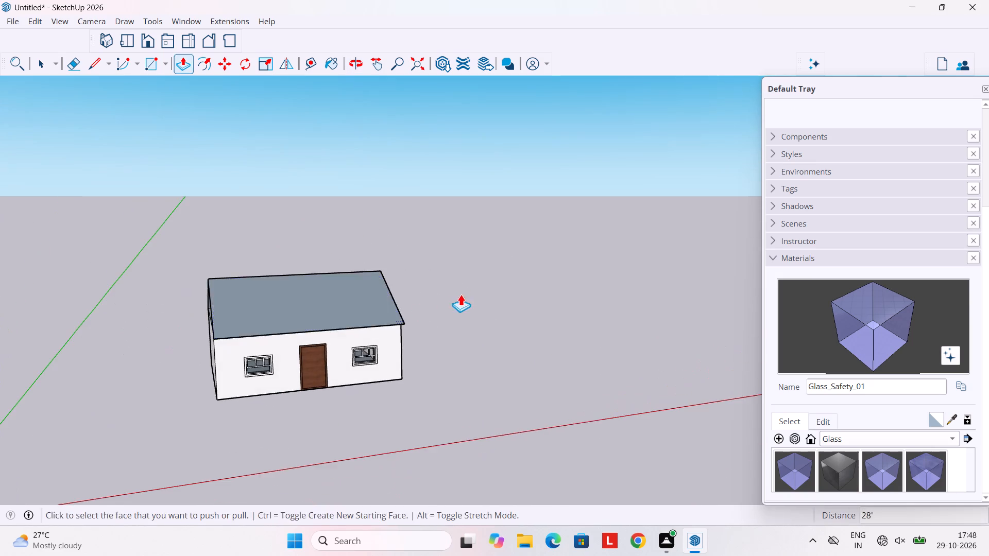
middle_click_drag(461, 294, 137, 303)
middle_click_drag(524, 268, 426, 274)
scroll(497, 268, "up", 8)
key("l")
scroll(498, 264, "up", 3)
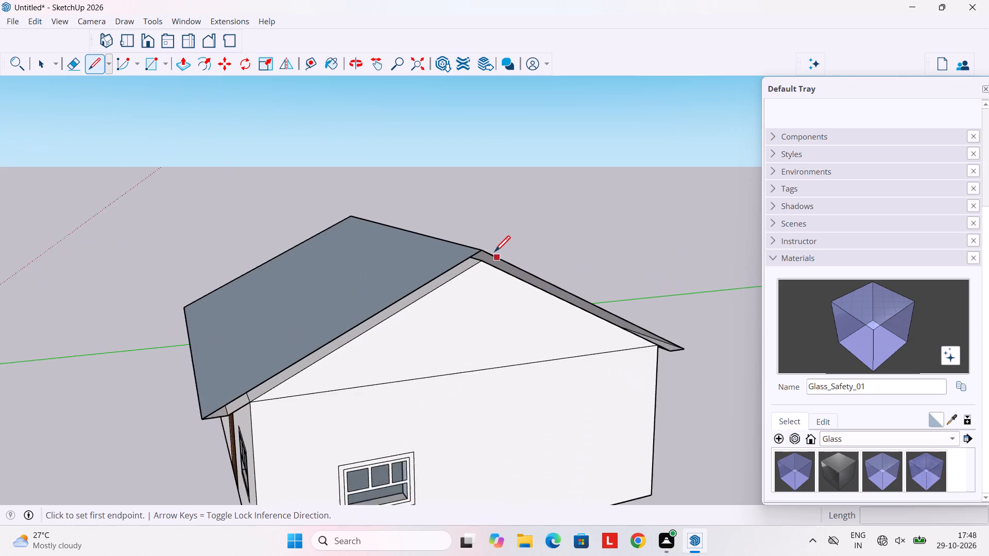
scroll(494, 253, "up", 4)
left_click(476, 266)
left_click(474, 252)
Draw a line between the top outer corners of the windowless end wall to close the gable opening under the roof.
scroll(466, 258, "down", 9)
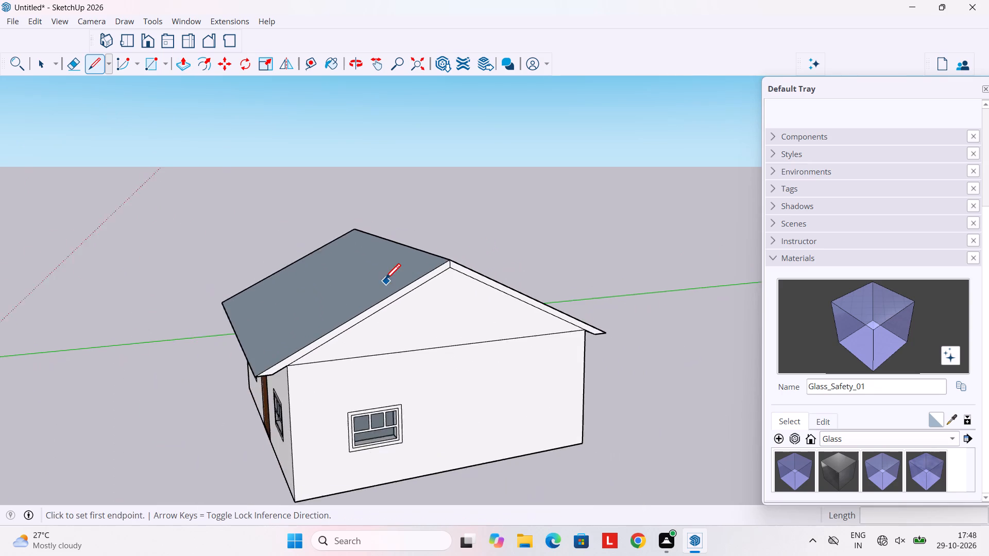
middle_click_drag(351, 279, 540, 293)
middle_click_drag(303, 288, 587, 280)
middle_click_drag(384, 277, 705, 238)
scroll(506, 306, "up", 5)
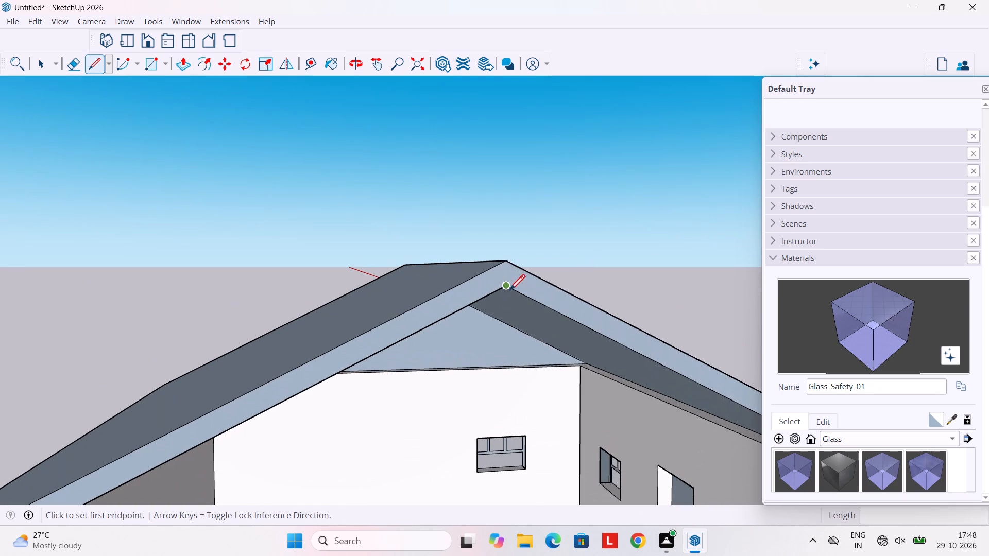
scroll(507, 288, "down", 10)
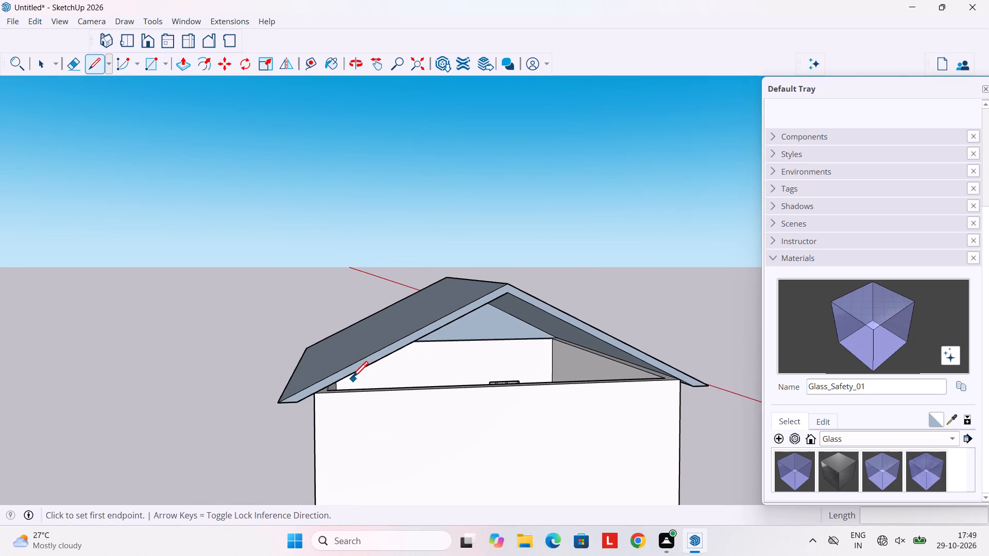
scroll(352, 379, "up", 3)
left_click(283, 407)
scroll(436, 386, "down", 4)
middle_click(558, 384)
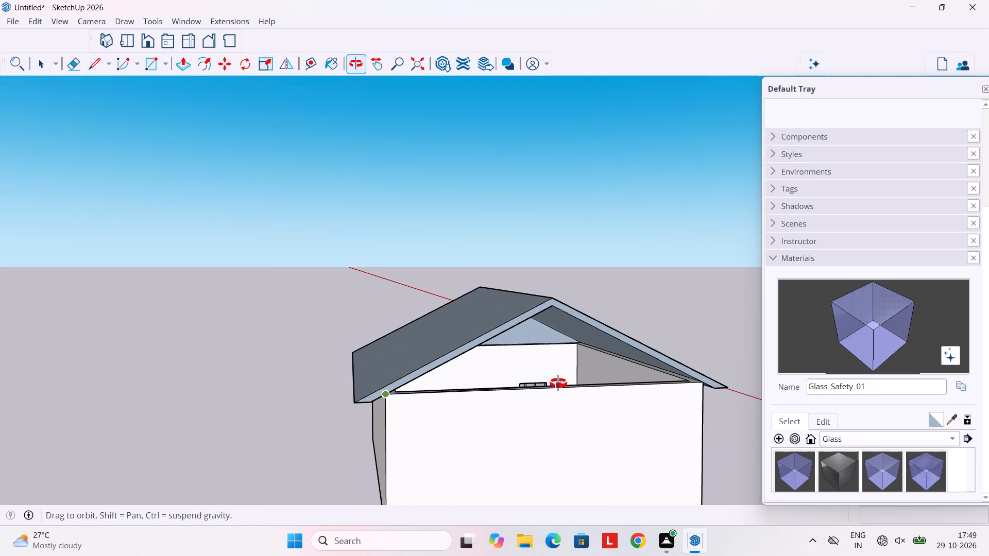
left_click(699, 385)
scroll(564, 345, "down", 3)
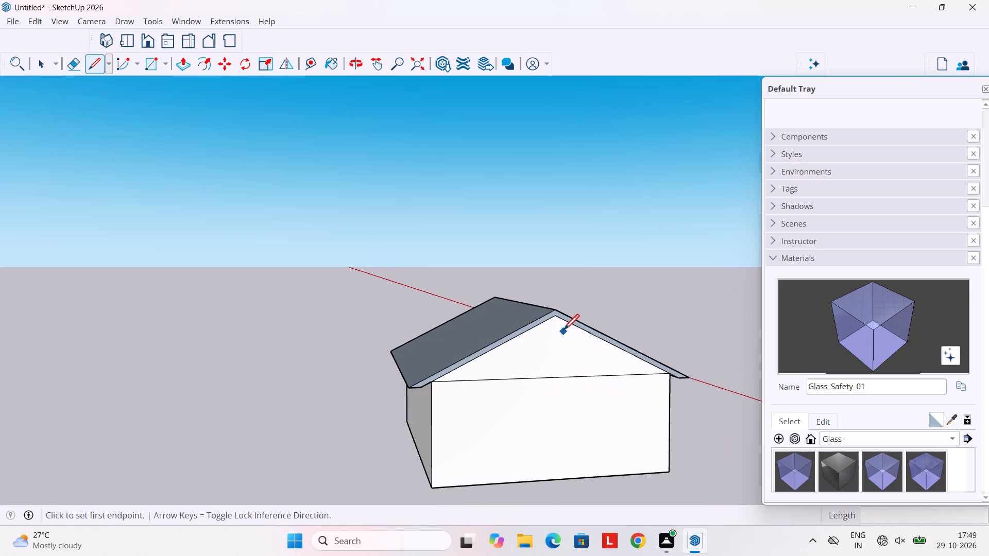
Switch the material library to the Roofing collection.
key("space")
scroll(566, 328, "down", 4)
left_click(898, 435)
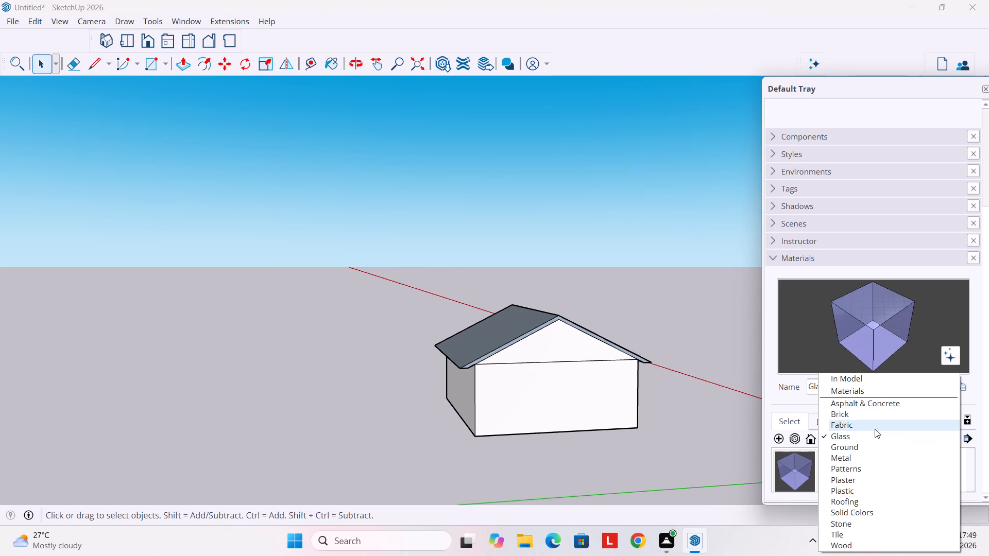
scroll(860, 442, "down", 4)
left_click(844, 500)
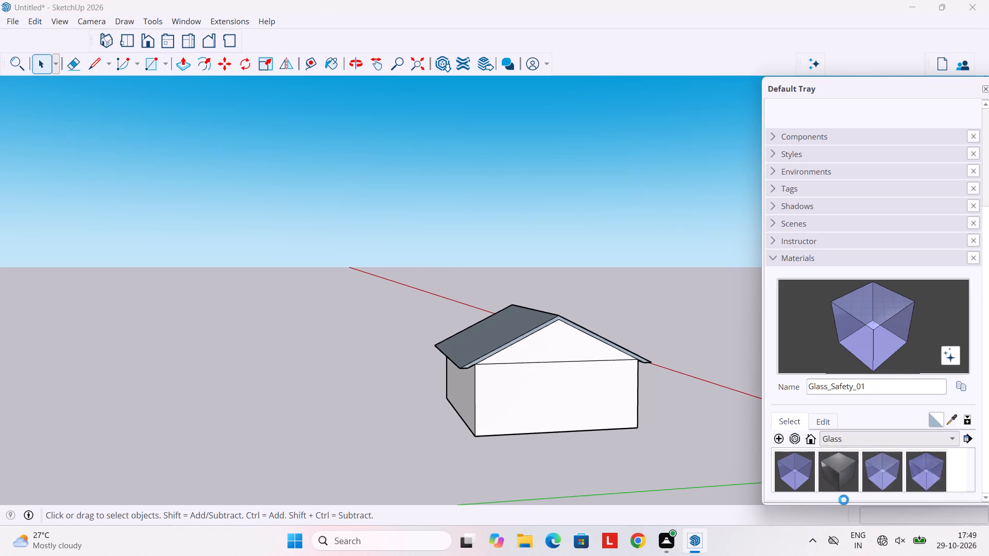
scroll(841, 485, "down", 3)
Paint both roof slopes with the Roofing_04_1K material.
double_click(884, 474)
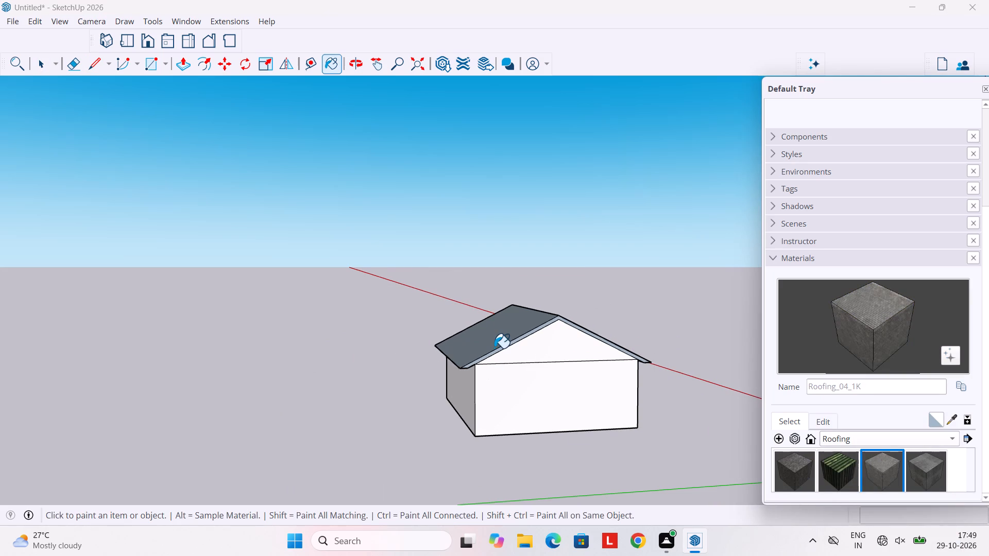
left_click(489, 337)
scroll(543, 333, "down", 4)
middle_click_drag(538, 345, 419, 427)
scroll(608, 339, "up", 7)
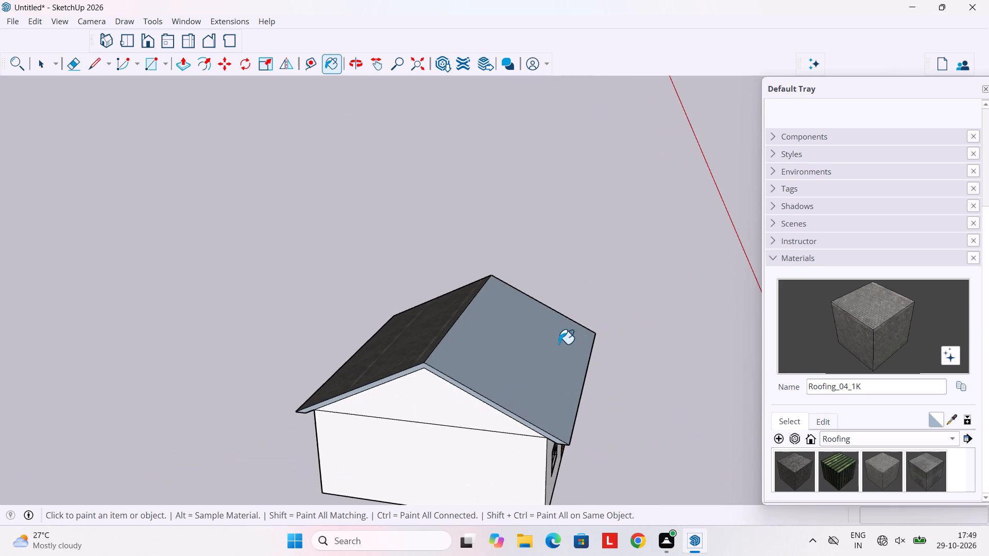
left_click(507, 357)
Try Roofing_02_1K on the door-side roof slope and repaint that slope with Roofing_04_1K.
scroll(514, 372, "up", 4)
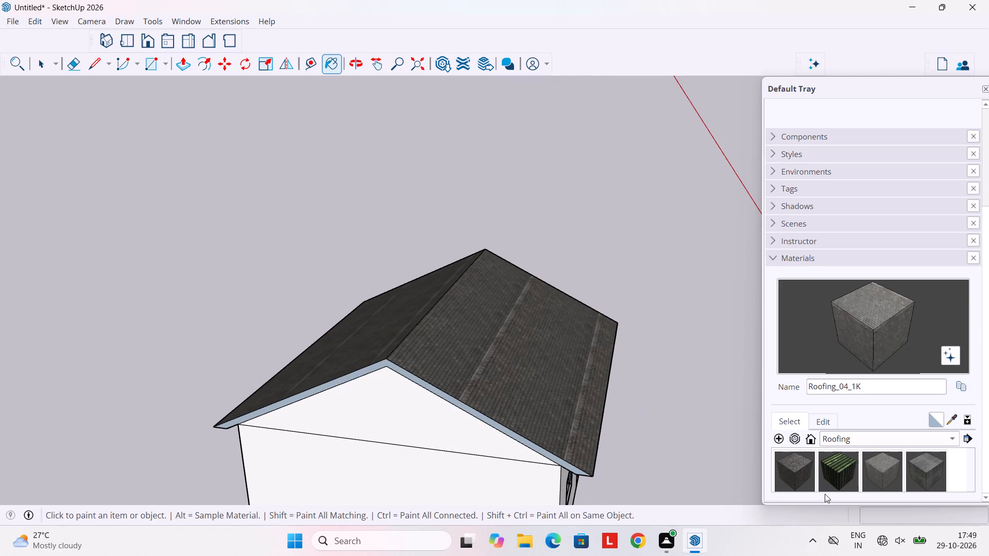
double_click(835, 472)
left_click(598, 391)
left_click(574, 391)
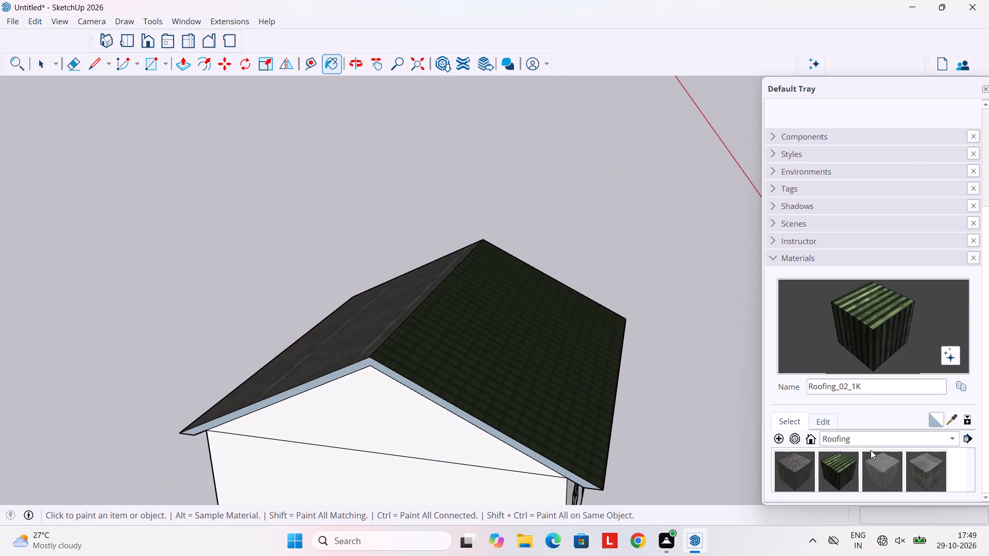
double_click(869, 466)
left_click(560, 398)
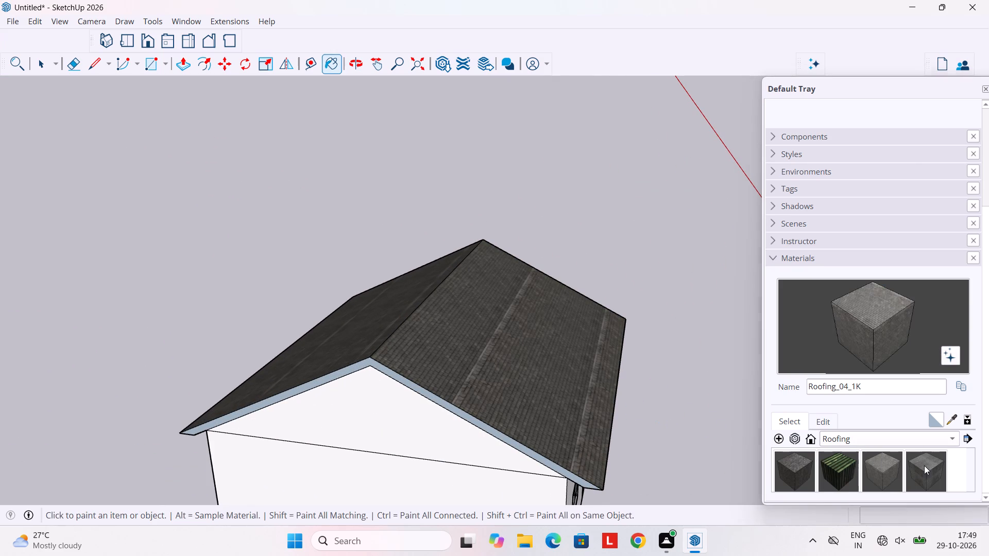
Paint both roof slopes with the Roofing_07_1K material.
double_click(924, 465)
left_click(490, 378)
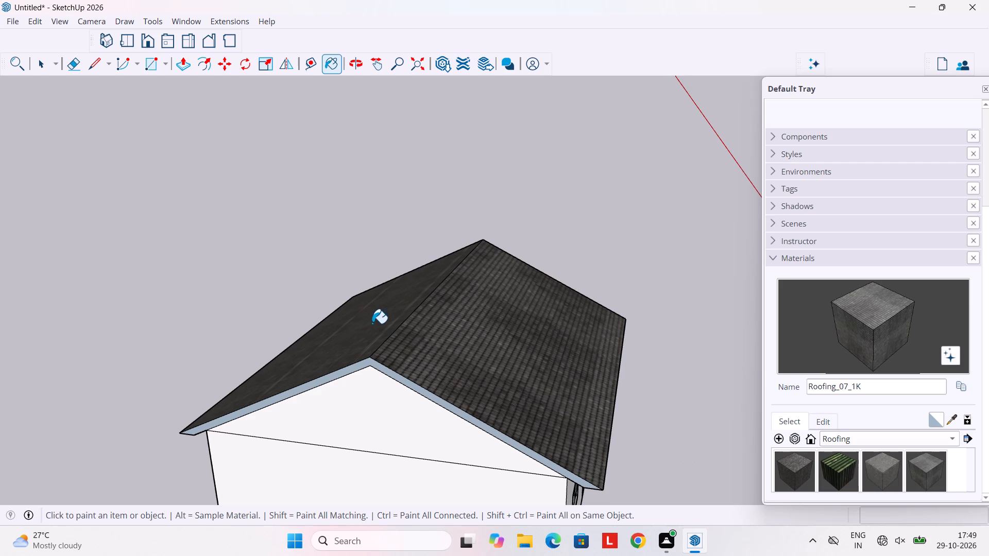
left_click(372, 323)
Examine the painted roof and the house walls from all sides.
scroll(396, 347, "down", 3)
middle_click_drag(396, 358, 559, 405)
middle_click_drag(402, 368, 683, 381)
middle_click_drag(563, 372, 822, 325)
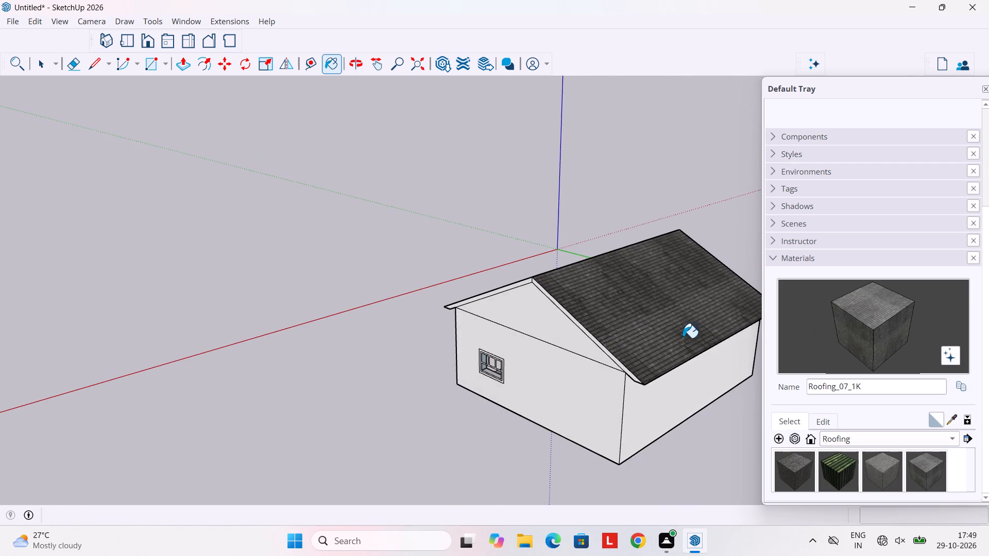
middle_click_drag(604, 340, 636, 307)
middle_click_drag(636, 308, 235, 276)
middle_click_drag(449, 286, 274, 264)
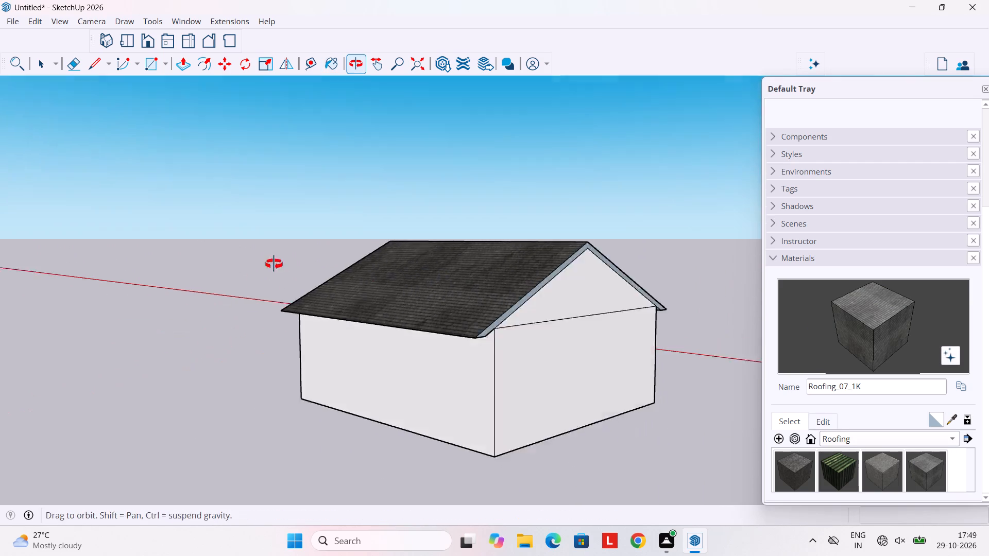
middle_click_drag(274, 264, 243, 259)
middle_click_drag(407, 256, 207, 268)
middle_click_drag(438, 274, 220, 274)
middle_click_drag(630, 279, 437, 280)
middle_click_drag(572, 294, 503, 294)
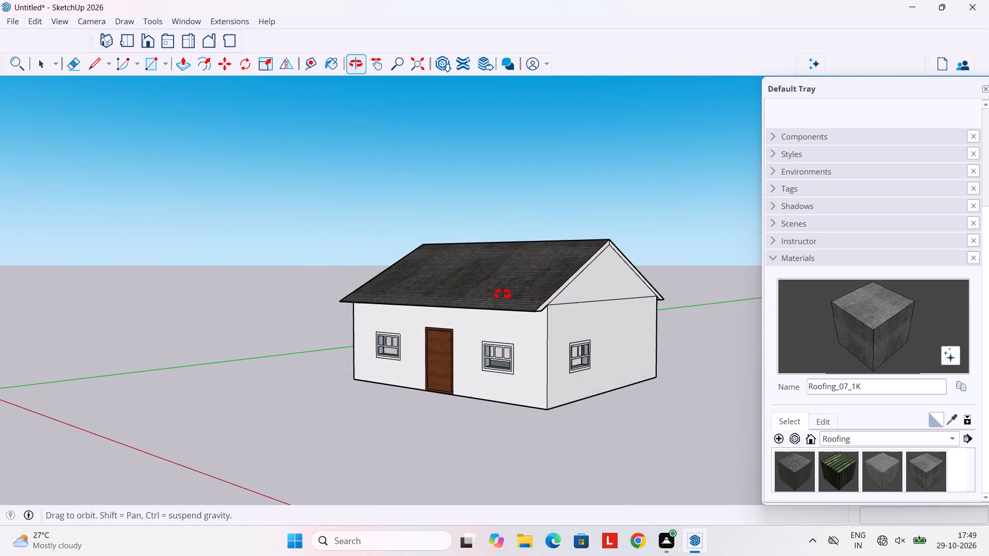
middle_click_drag(503, 294, 502, 294)
scroll(572, 290, "up", 4)
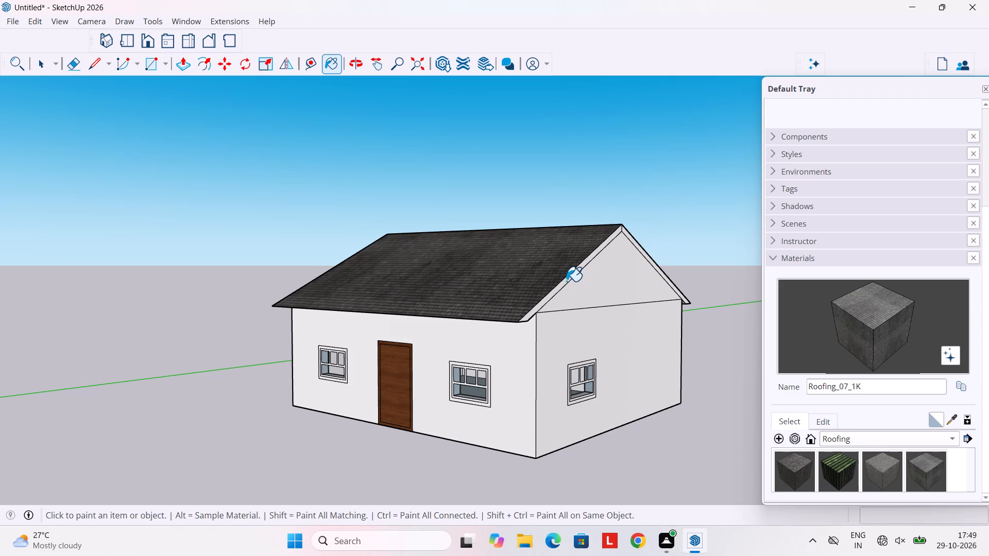
key("space")
Draw a rectangle extending down from the front wall's lower corner at the end away from the single-window wall, entering 6" as its dimension.
scroll(565, 281, "down", 7)
middle_click_drag(516, 320, 632, 297)
middle_click_drag(496, 343, 524, 354)
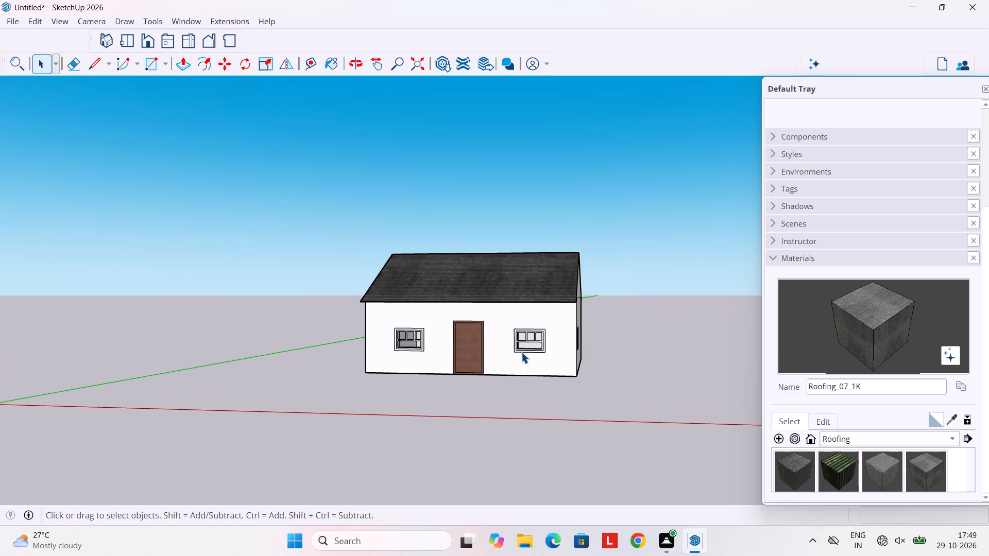
key("r")
scroll(360, 391, "up", 4)
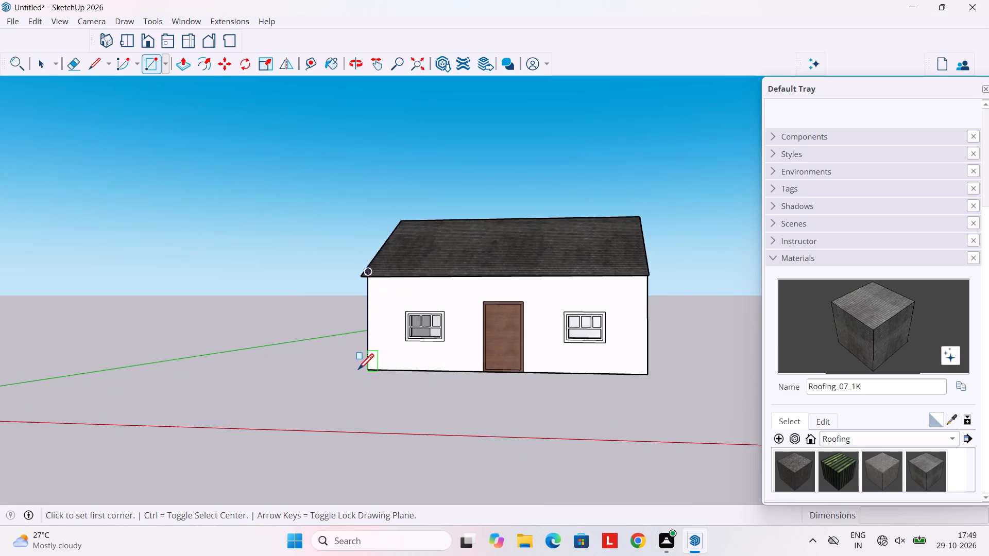
left_click(367, 372)
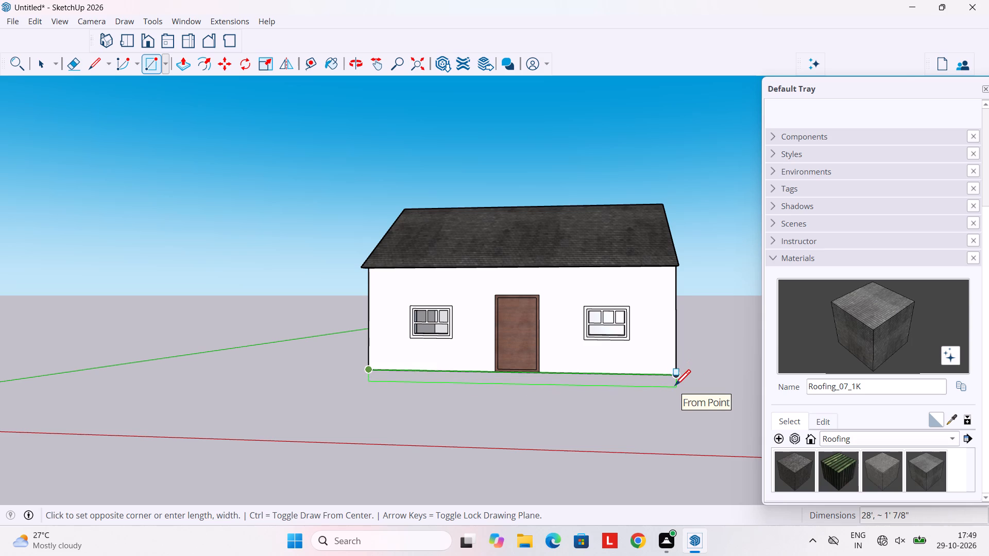
type("6\"")
key("Return")
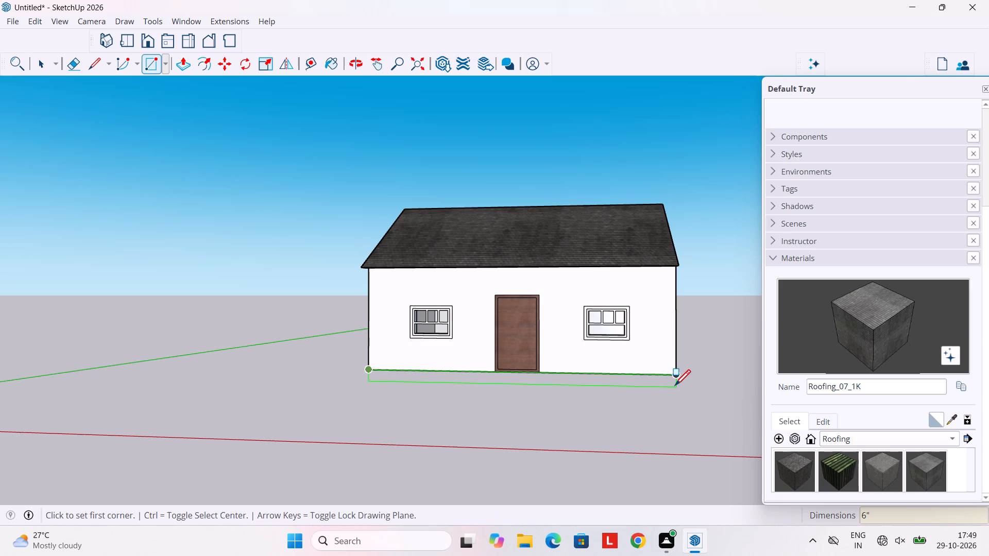
scroll(662, 390, "down", 2)
middle_click_drag(534, 414, 585, 364)
scroll(480, 384, "up", 6)
scroll(401, 379, "up", 1)
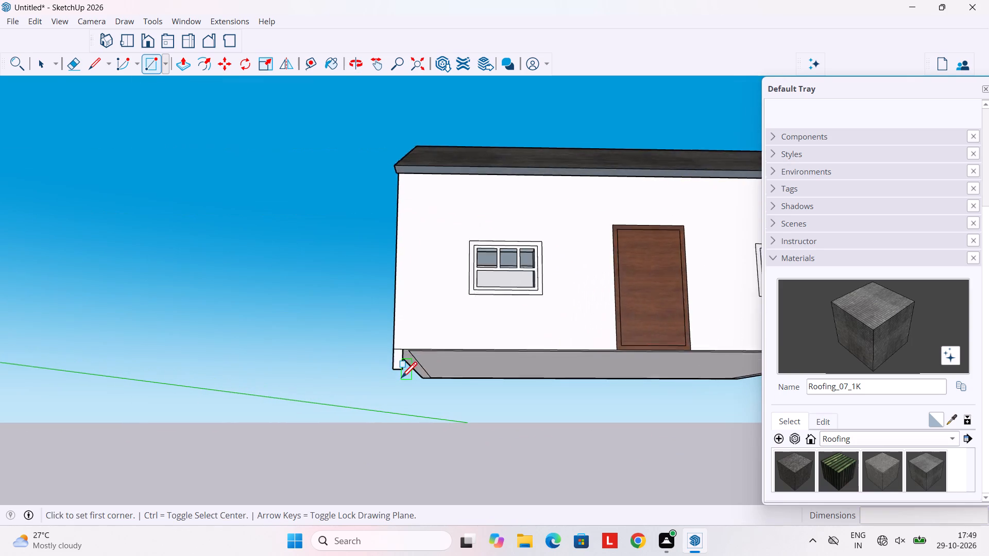
Undo the small rectangle drawn below the front wall's lower corner.
scroll(401, 379, "up", 2)
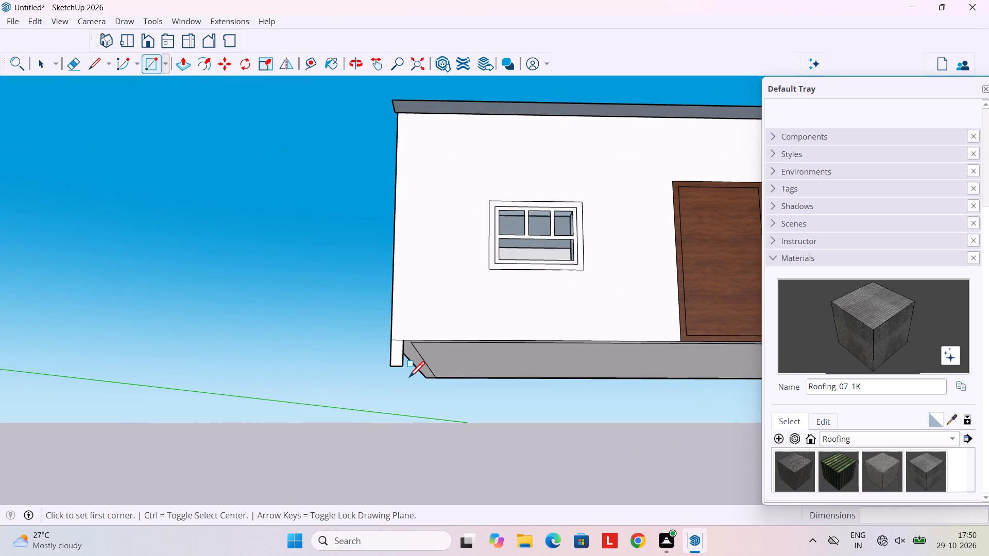
key("ctrl+z")
Draw a 6" vertical line down from the front wall's lower corner at the end away from the single-window wall.
scroll(395, 356, "up", 2)
key("l")
scroll(395, 355, "up", 2)
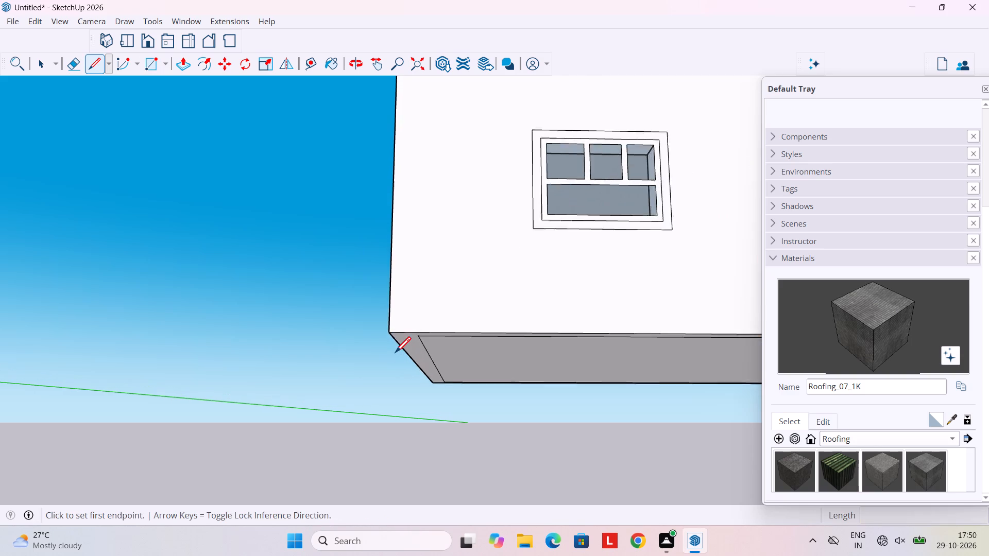
scroll(395, 354, "up", 1)
left_click(387, 327)
scroll(385, 354, "down", 5)
middle_click_drag(385, 354, 390, 390)
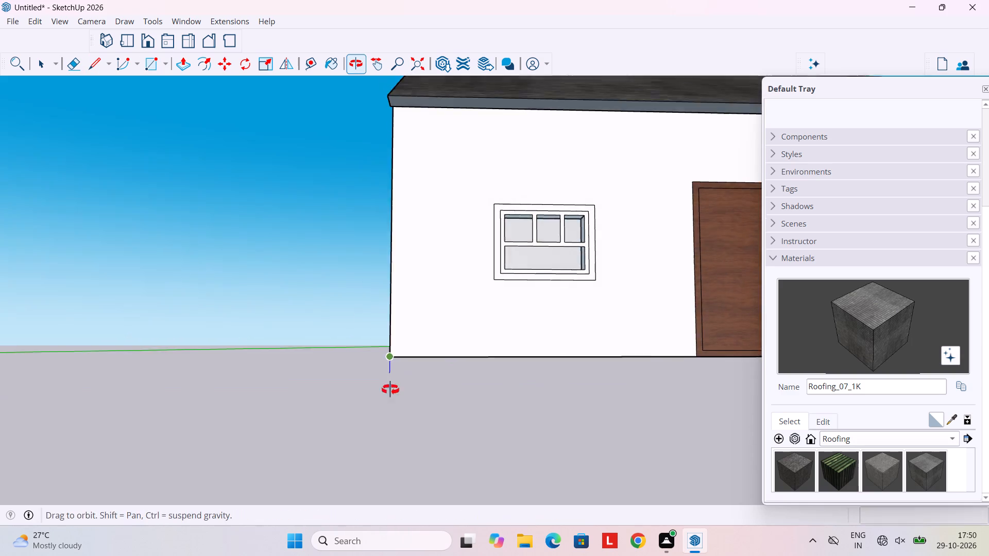
middle_click_drag(390, 390, 391, 396)
scroll(391, 390, "down", 5)
middle_click_drag(391, 391, 394, 405)
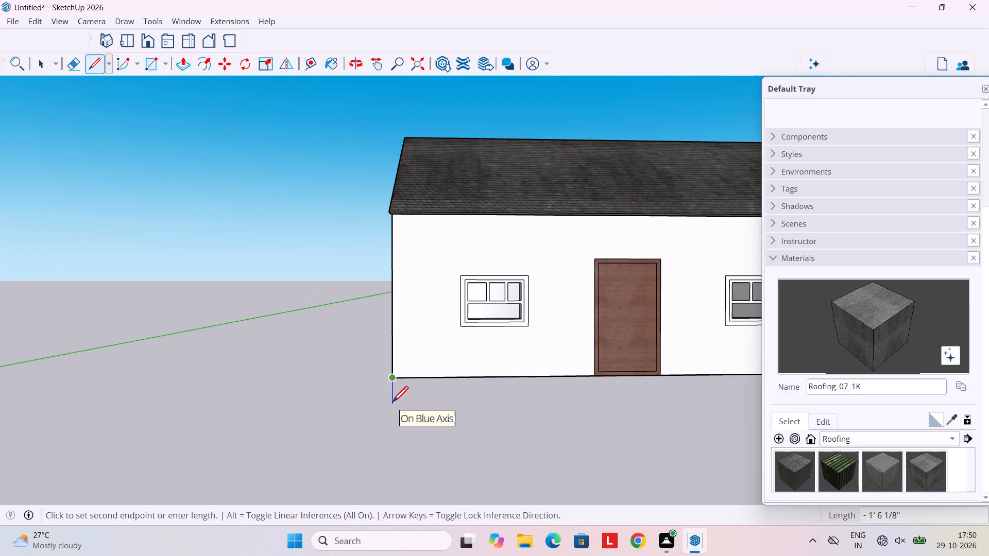
type("6\"")
key("Return")
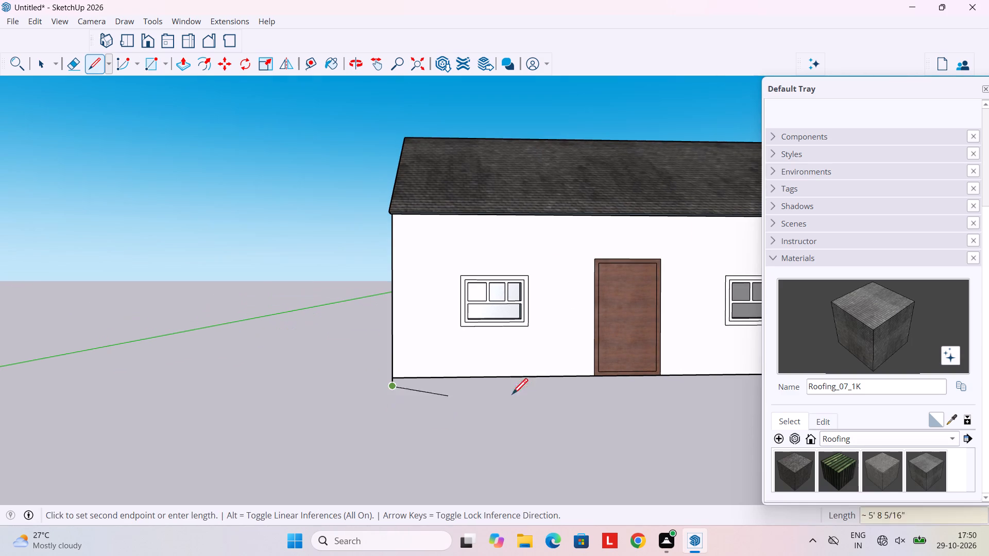
Continue the line along the front wall's full length and up to its other lower corner, closing a strip below the wall.
scroll(569, 396, "down", 4)
middle_click_drag(606, 388, 501, 362)
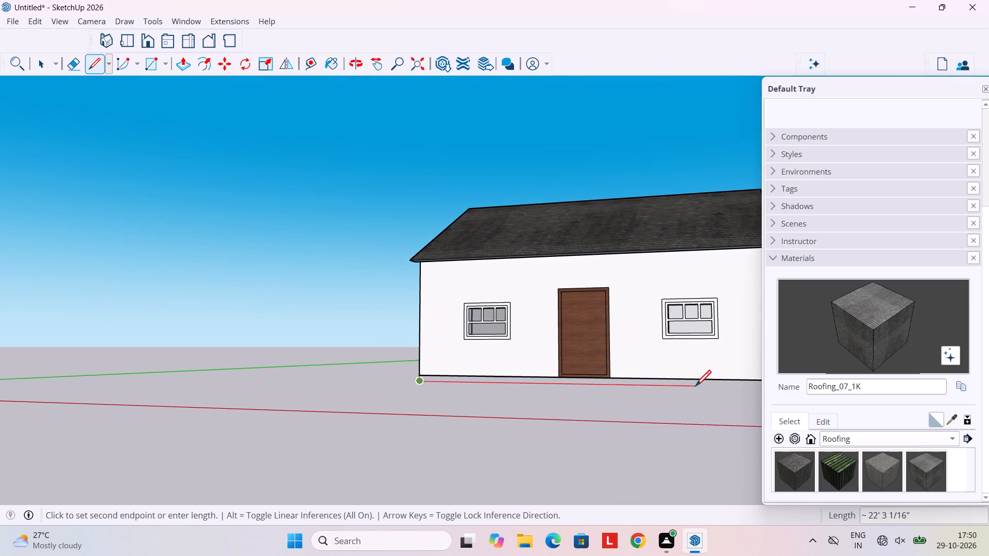
middle_click_drag(695, 388, 646, 384)
middle_click_drag(649, 384, 590, 376, "shift")
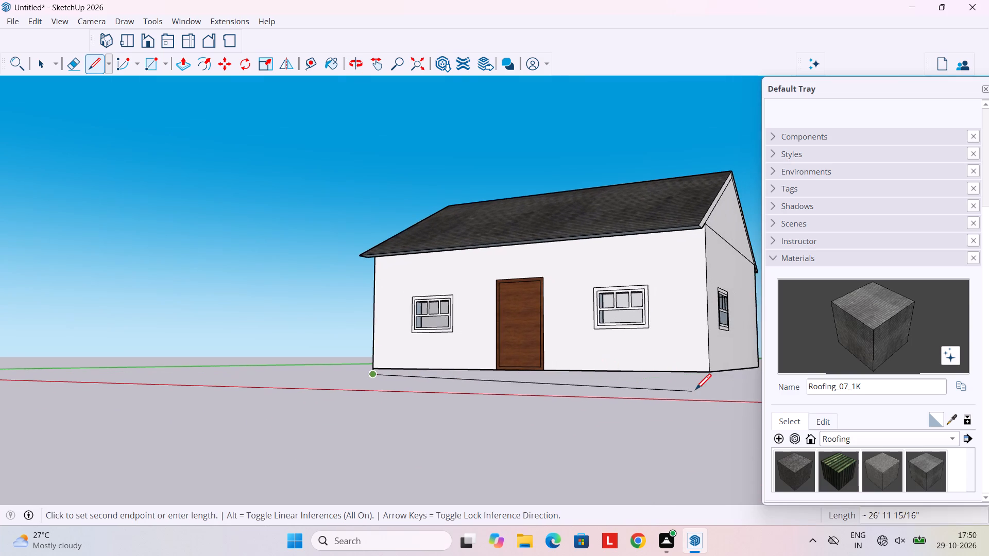
scroll(697, 390, "up", 4)
left_click(715, 380)
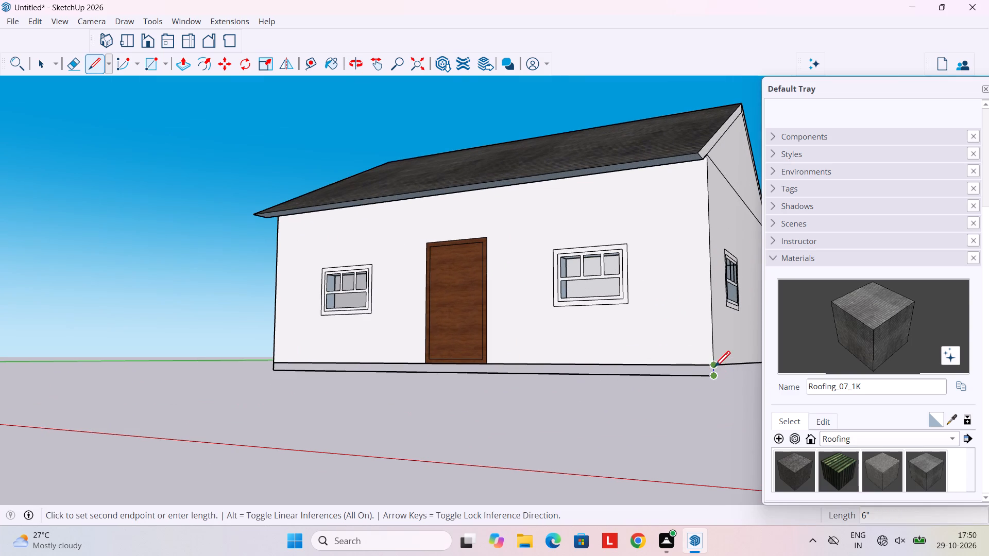
left_click(714, 368)
scroll(638, 392, "down", 7)
scroll(633, 395, "up", 4)
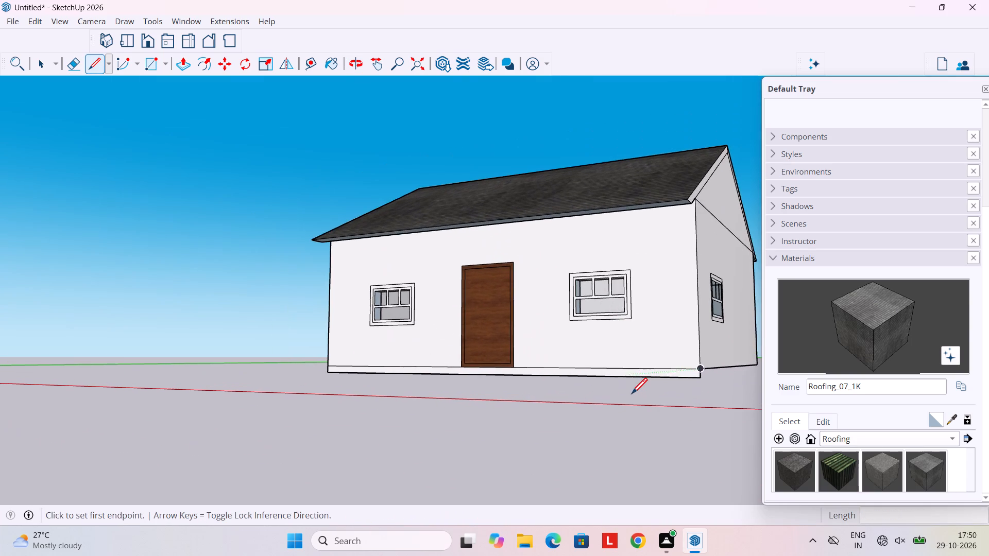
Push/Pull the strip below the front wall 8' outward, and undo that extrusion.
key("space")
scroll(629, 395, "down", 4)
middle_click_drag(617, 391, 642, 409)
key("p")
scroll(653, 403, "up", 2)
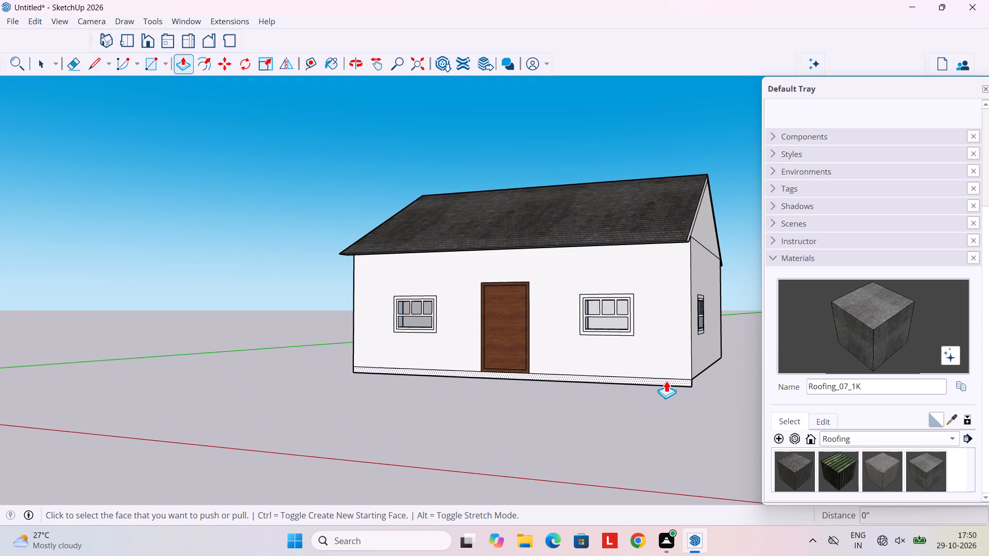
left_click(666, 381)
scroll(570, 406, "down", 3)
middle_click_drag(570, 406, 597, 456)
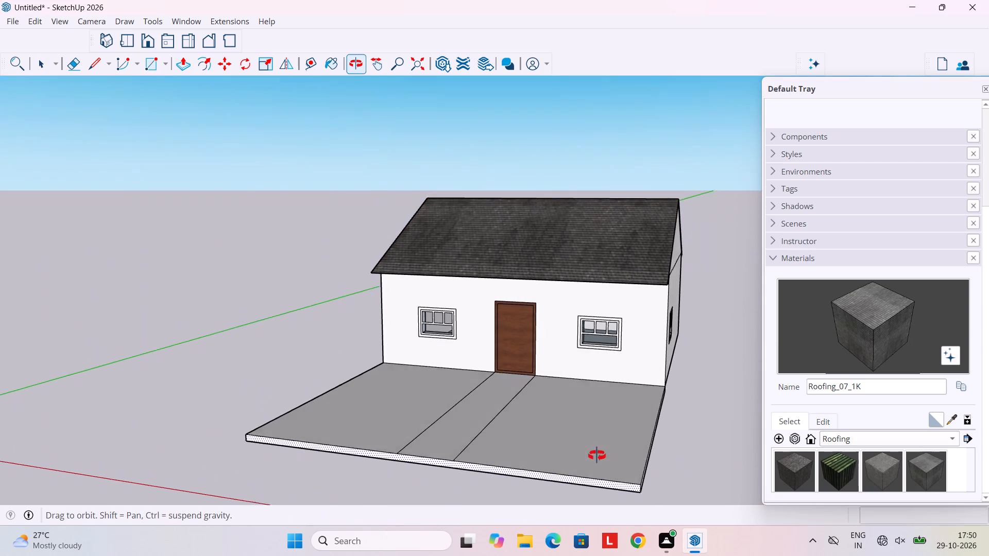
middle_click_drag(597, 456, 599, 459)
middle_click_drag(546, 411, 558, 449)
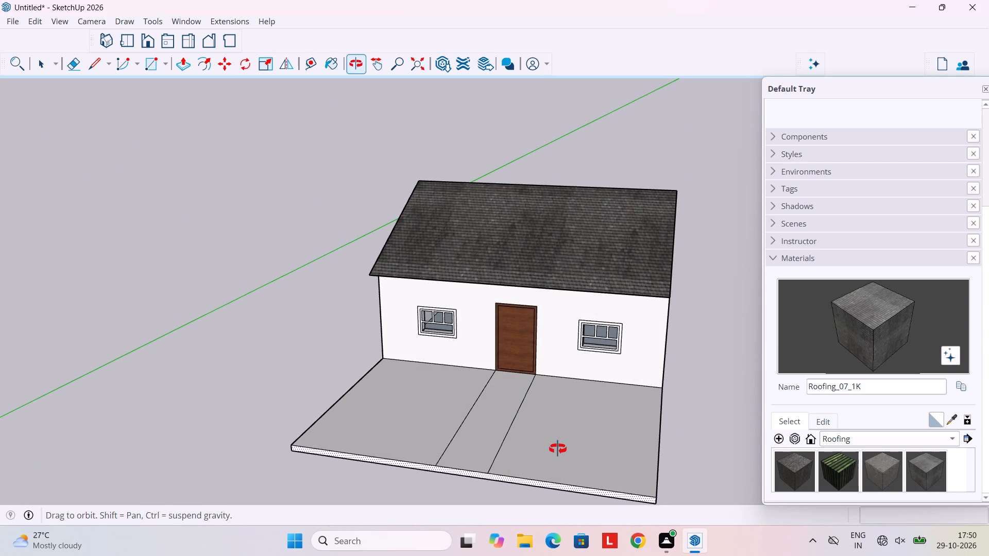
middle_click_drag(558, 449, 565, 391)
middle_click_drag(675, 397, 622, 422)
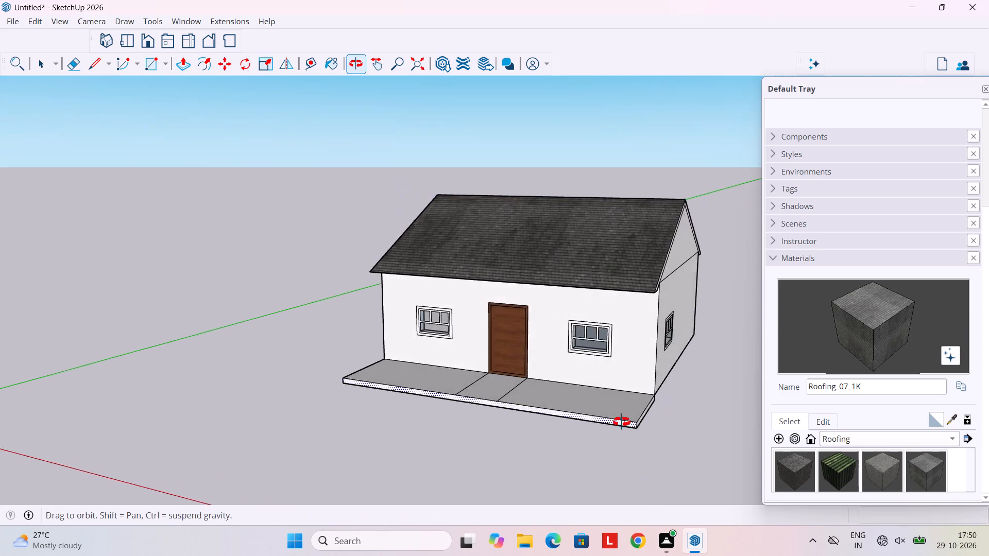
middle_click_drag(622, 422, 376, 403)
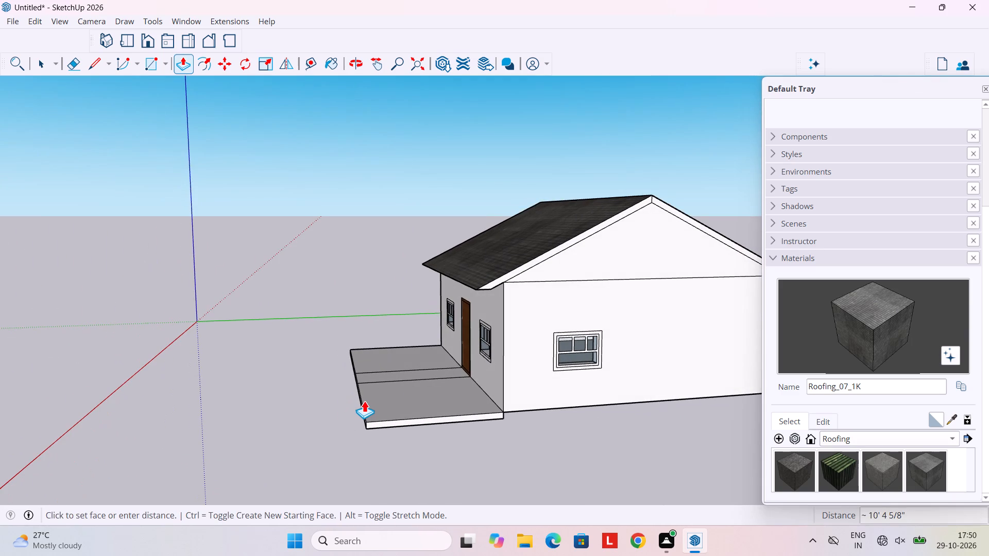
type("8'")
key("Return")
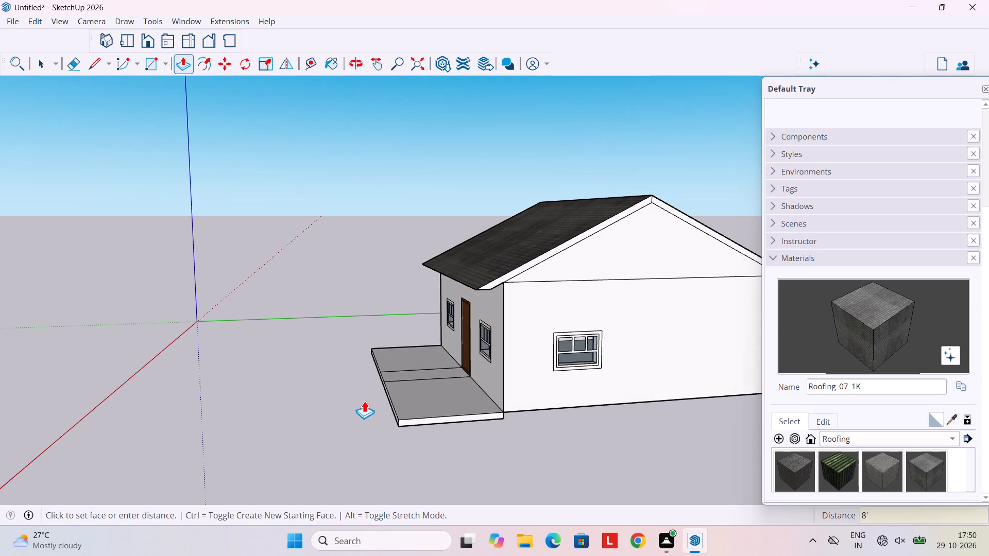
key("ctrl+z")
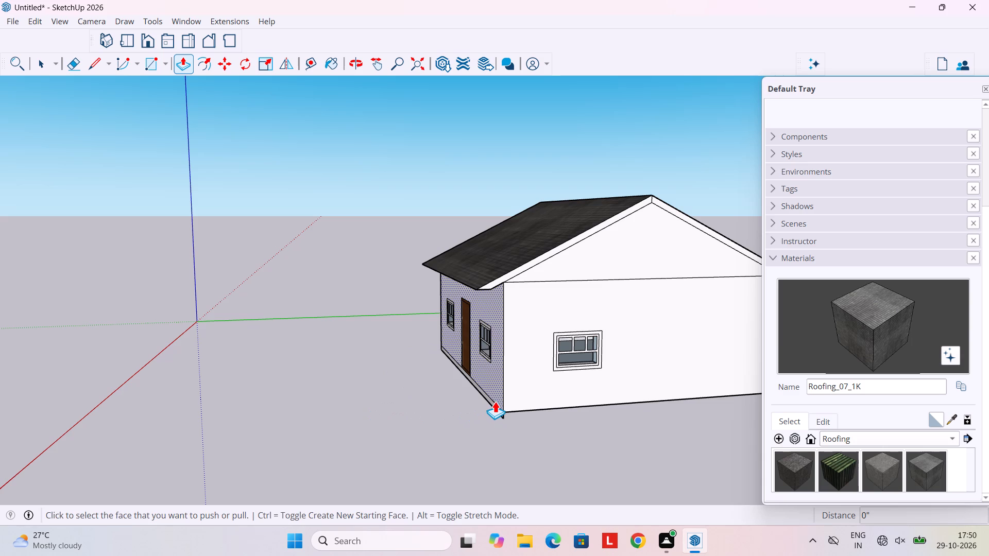
Push/Pull the strip below the front wall 10' outward to form a slab in front of the door.
left_click(495, 408)
type("10'")
key("Return")
scroll(446, 411, "down", 3)
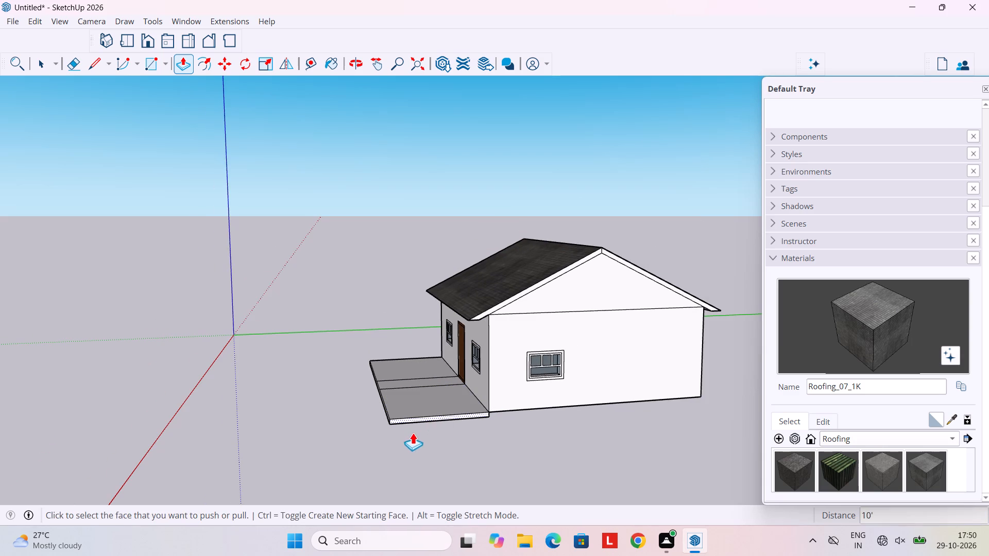
Delete the two edges running across the slab's top from the sides of the door.
key("space")
scroll(417, 399, "up", 4)
middle_click_drag(419, 376, 458, 446)
scroll(451, 433, "up", 3)
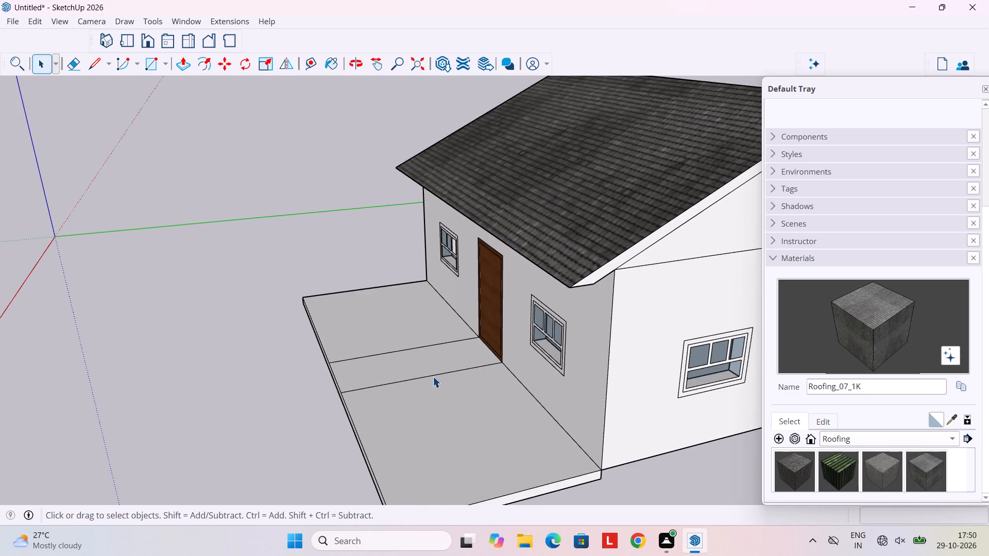
left_click(433, 376)
key("Delete")
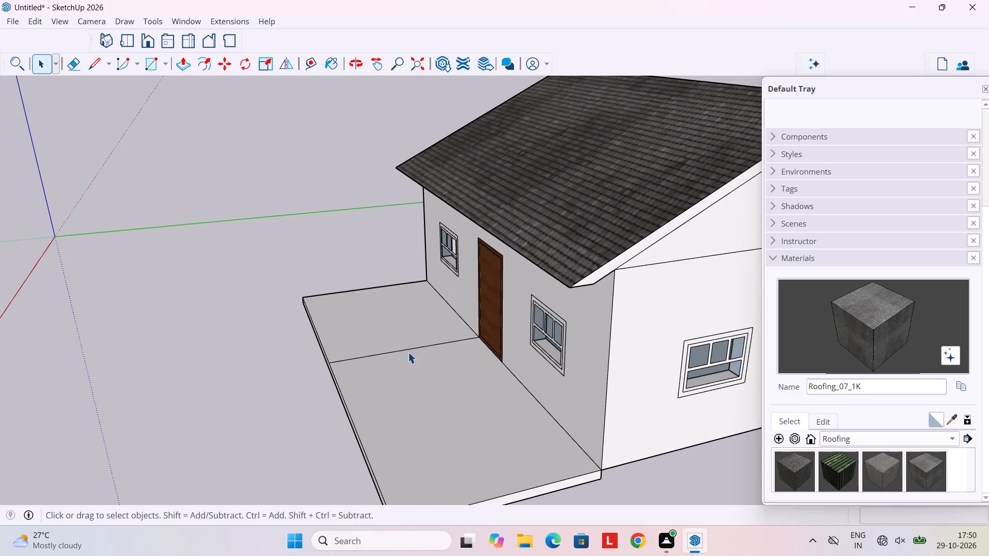
left_click(408, 352)
left_click(408, 350)
key("Delete")
scroll(411, 349, "down", 5)
middle_click_drag(486, 366, 486, 363)
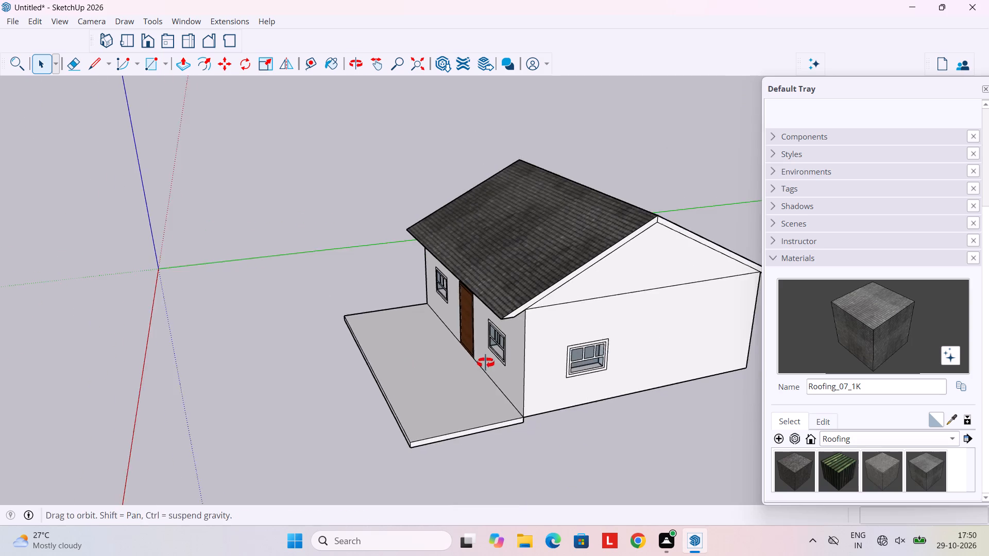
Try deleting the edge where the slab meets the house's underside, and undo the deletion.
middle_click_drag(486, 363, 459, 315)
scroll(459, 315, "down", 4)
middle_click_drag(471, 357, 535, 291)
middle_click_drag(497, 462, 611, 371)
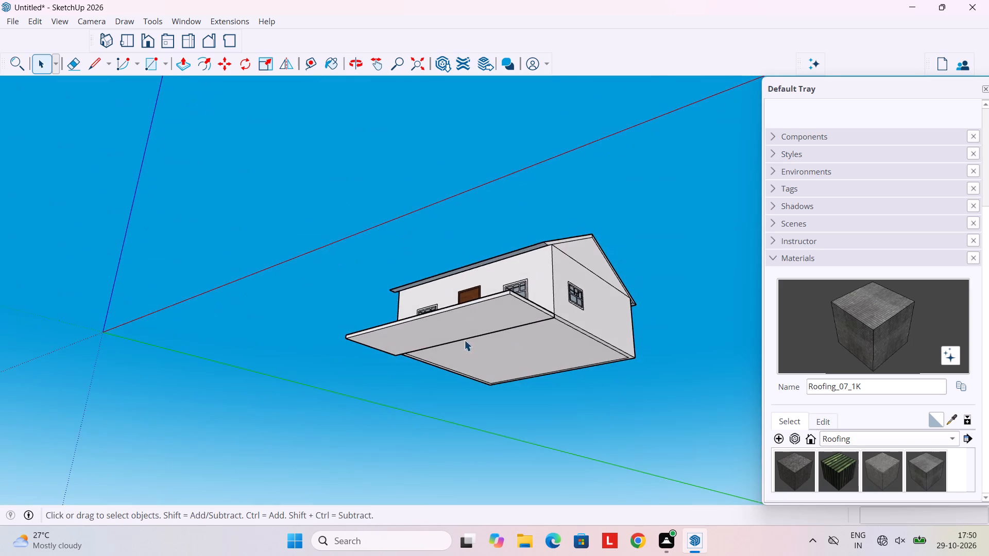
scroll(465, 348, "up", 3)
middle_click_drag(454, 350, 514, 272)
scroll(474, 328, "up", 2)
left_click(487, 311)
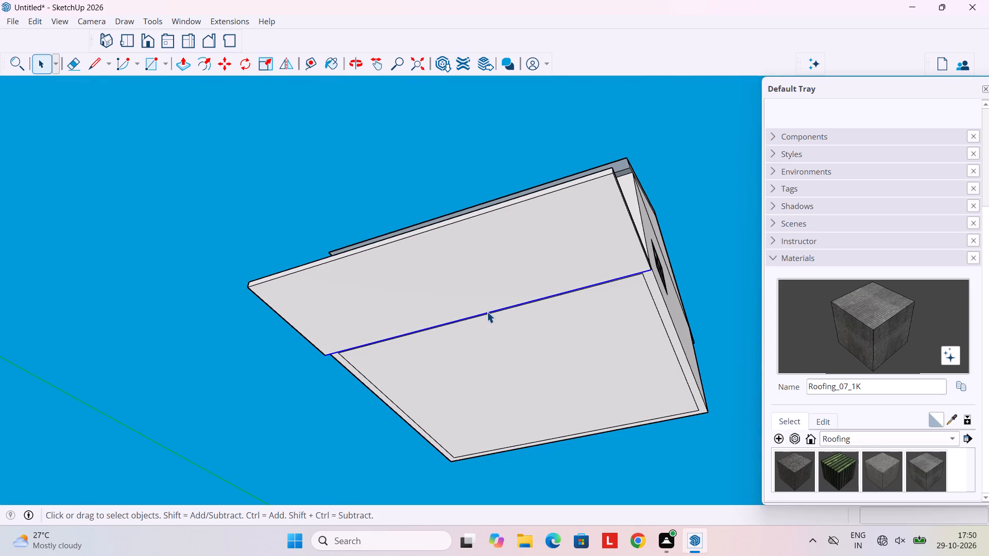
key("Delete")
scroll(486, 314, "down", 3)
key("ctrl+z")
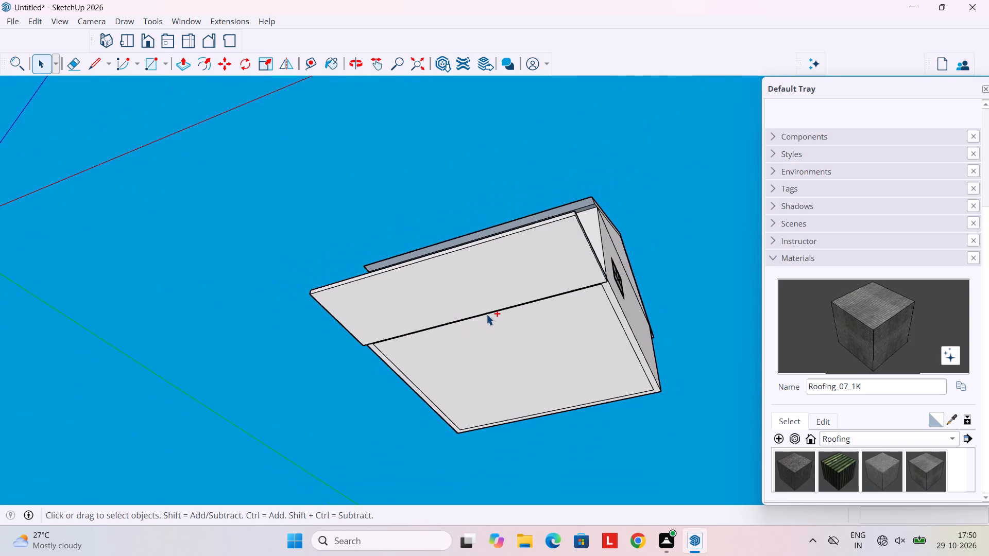
Examine the house's underside and the joint between the front slab and the walls from below and from the windowless end.
scroll(486, 314, "down", 4)
middle_click_drag(486, 324, 512, 269)
middle_click_drag(481, 296, 566, 240)
scroll(361, 359, "up", 3)
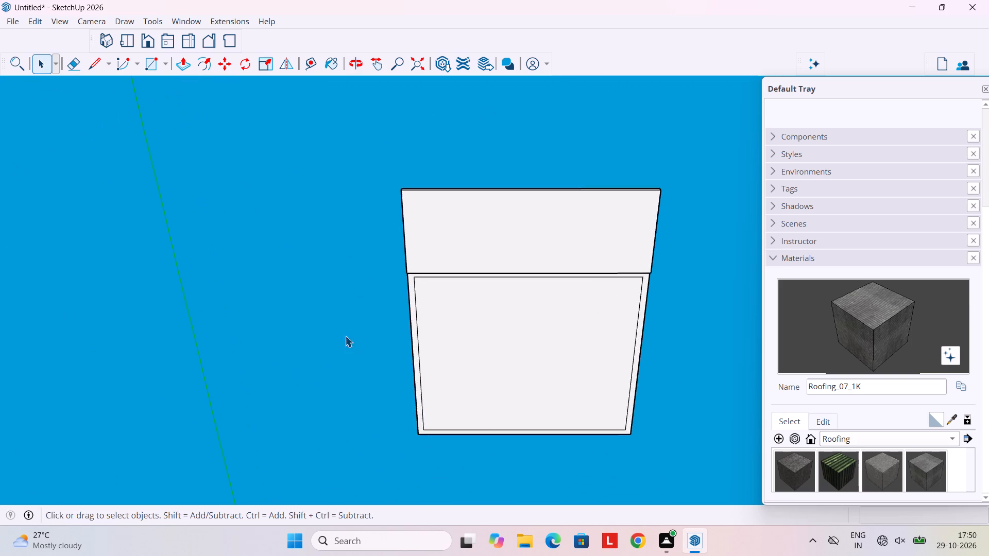
scroll(345, 336, "up", 2)
middle_click_drag(369, 325, 594, 330)
middle_click_drag(578, 331, 666, 457)
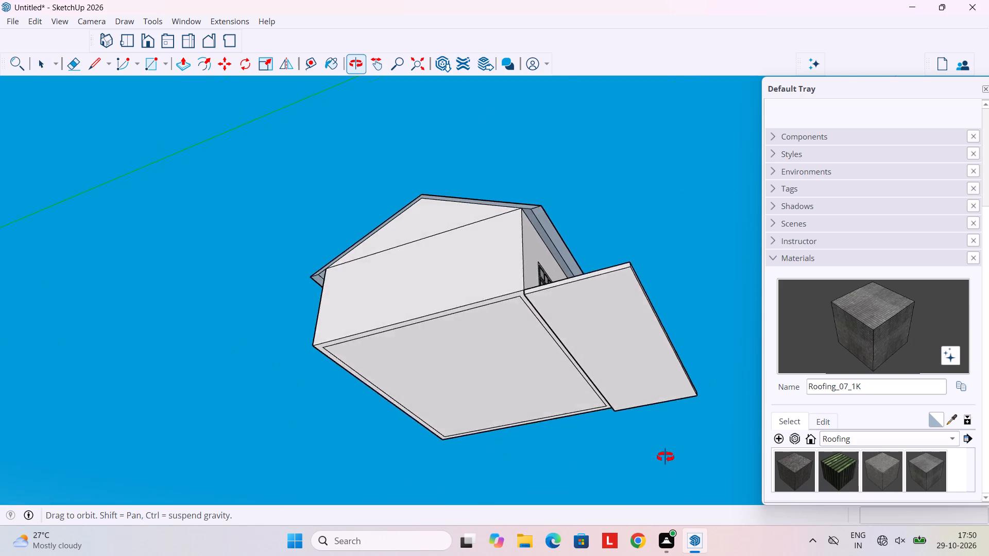
middle_click_drag(666, 457, 713, 522)
middle_click_drag(503, 378, 561, 458)
scroll(575, 379, "up", 5)
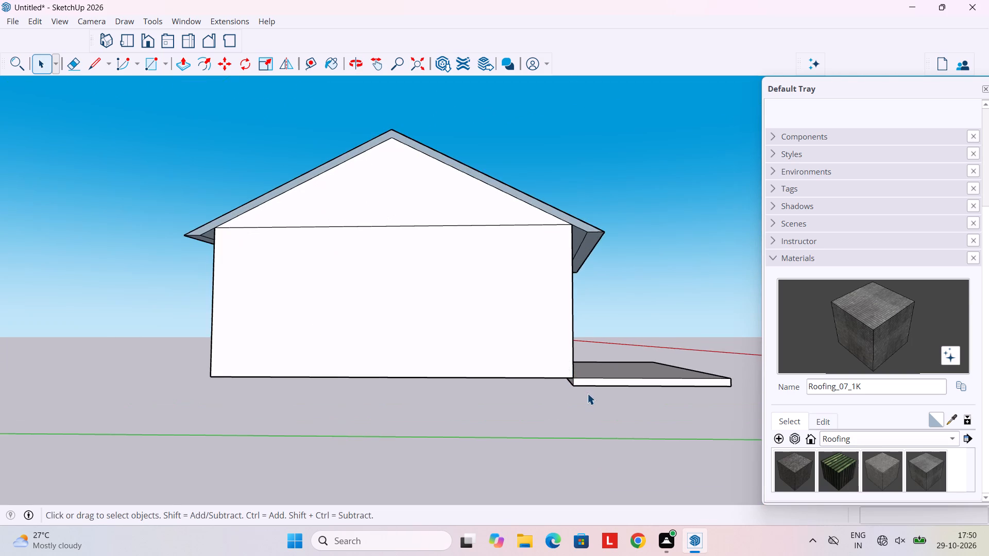
middle_click_drag(581, 392, 534, 390)
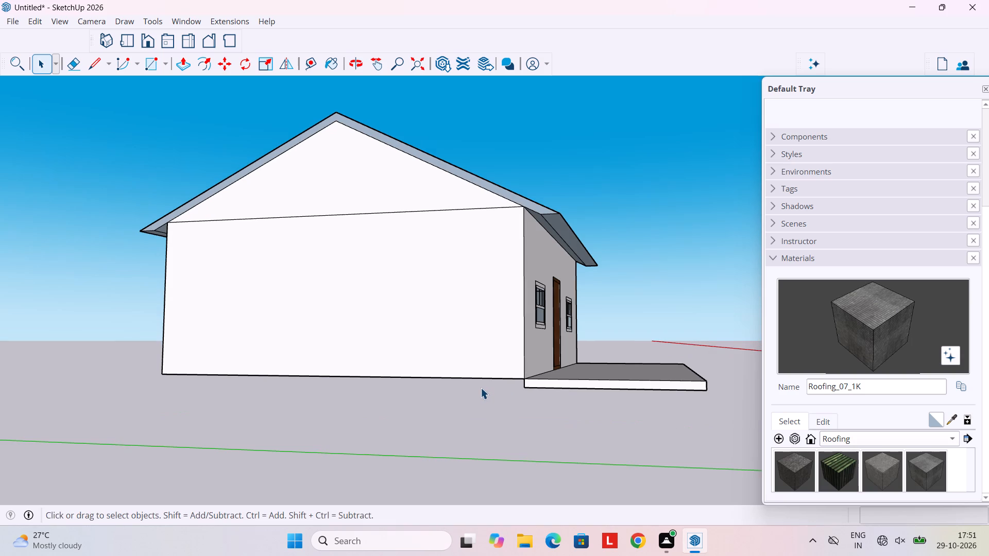
middle_click_drag(481, 388, 475, 299)
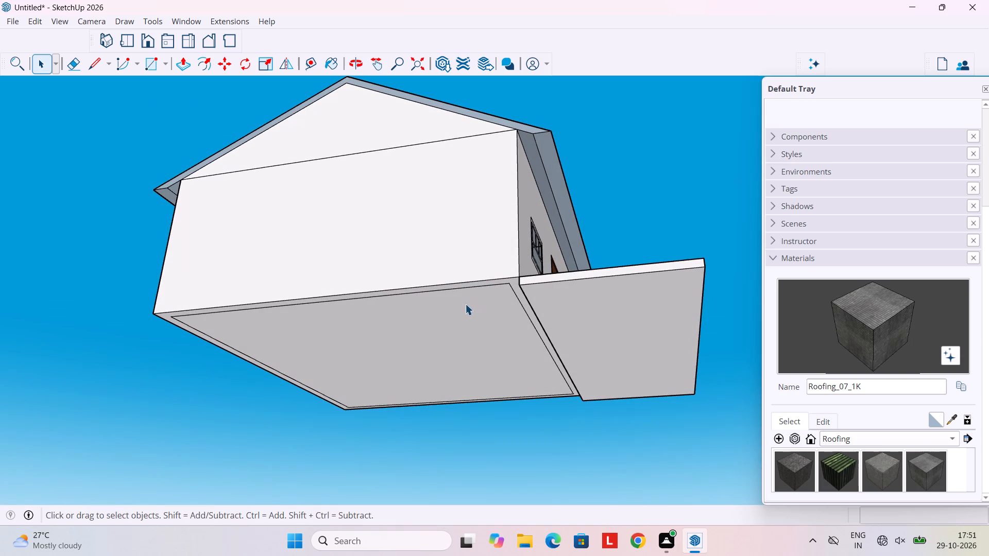
middle_click_drag(462, 306, 516, 290)
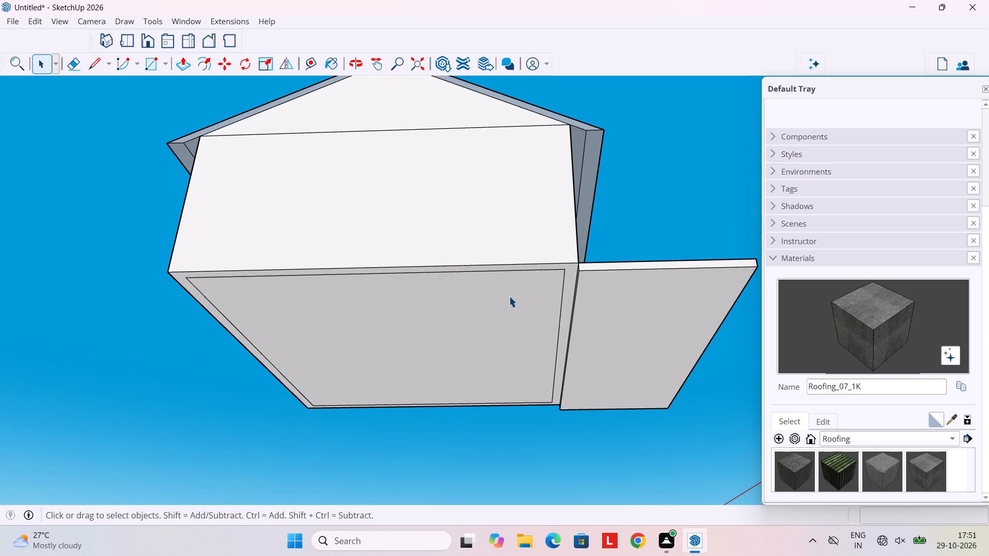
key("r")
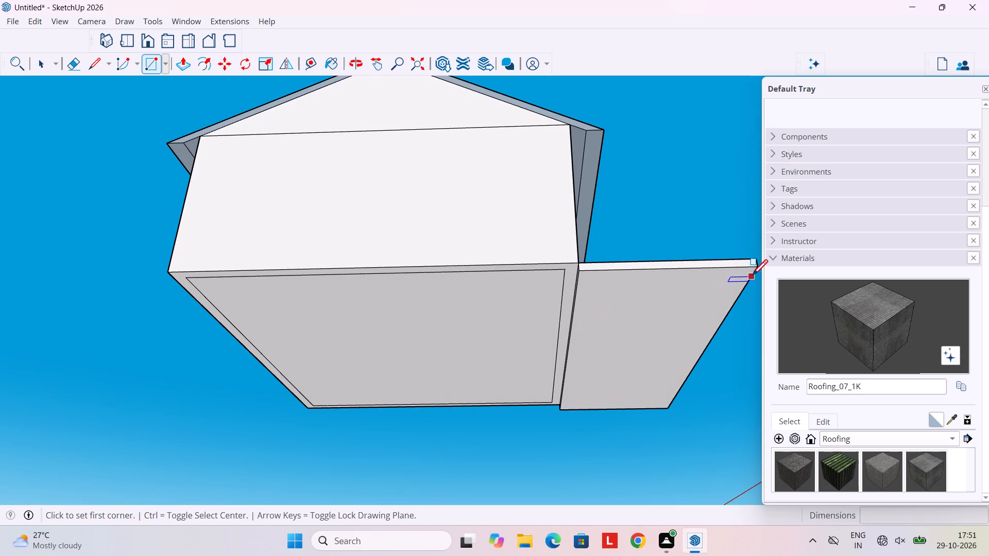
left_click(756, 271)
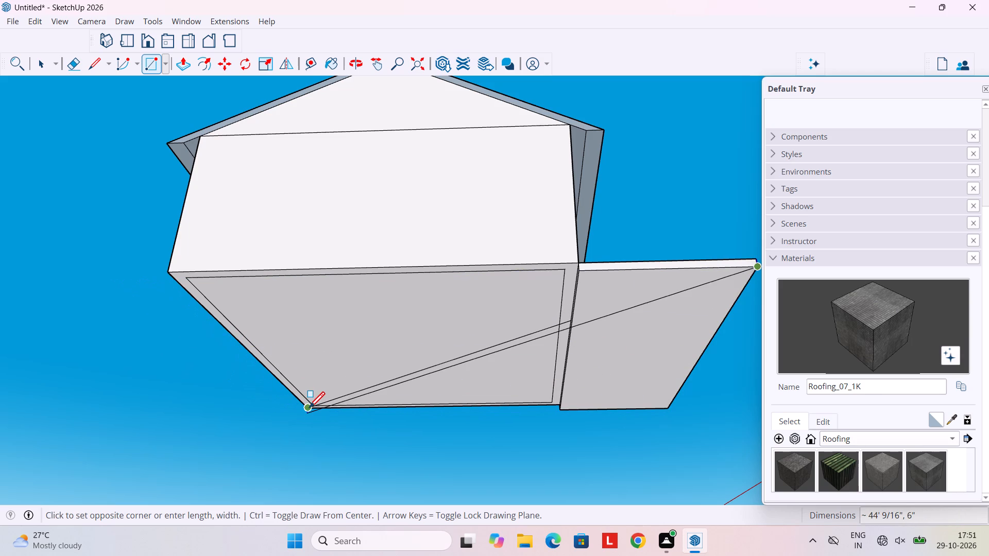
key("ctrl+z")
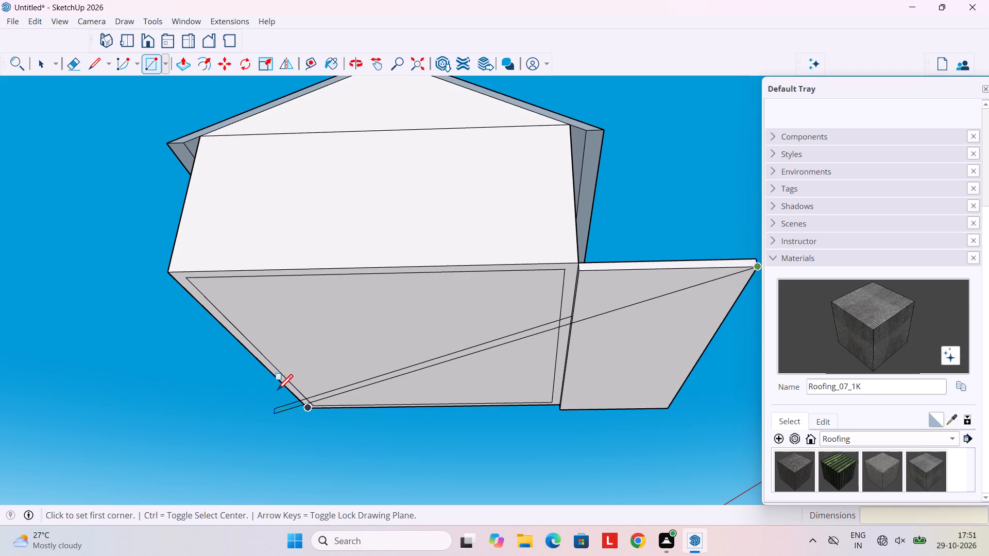
Draw a 28' by 24' rectangle over the house's underside, from the outer back corner to the opposite corner beside the slab.
scroll(286, 383, "down", 4)
scroll(292, 378, "up", 3)
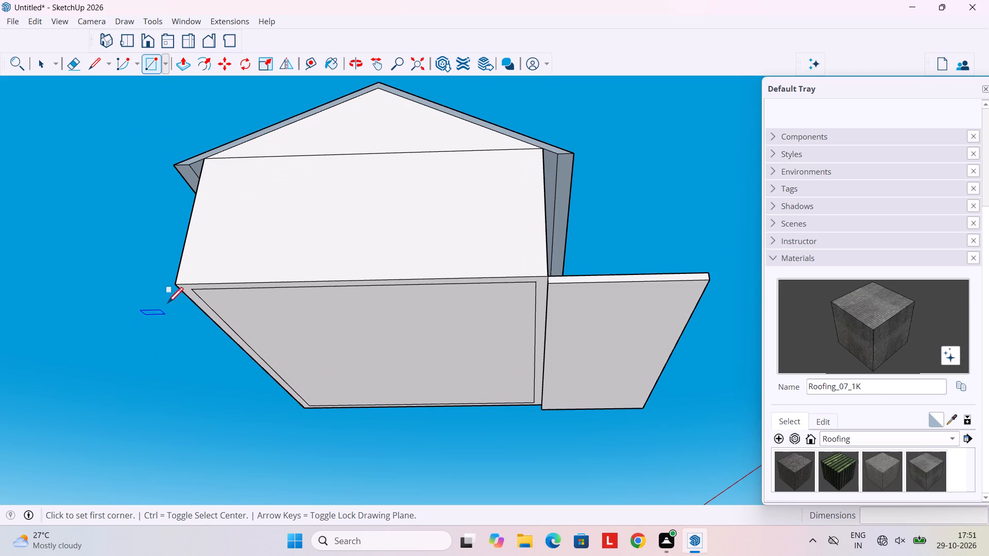
left_click(180, 285)
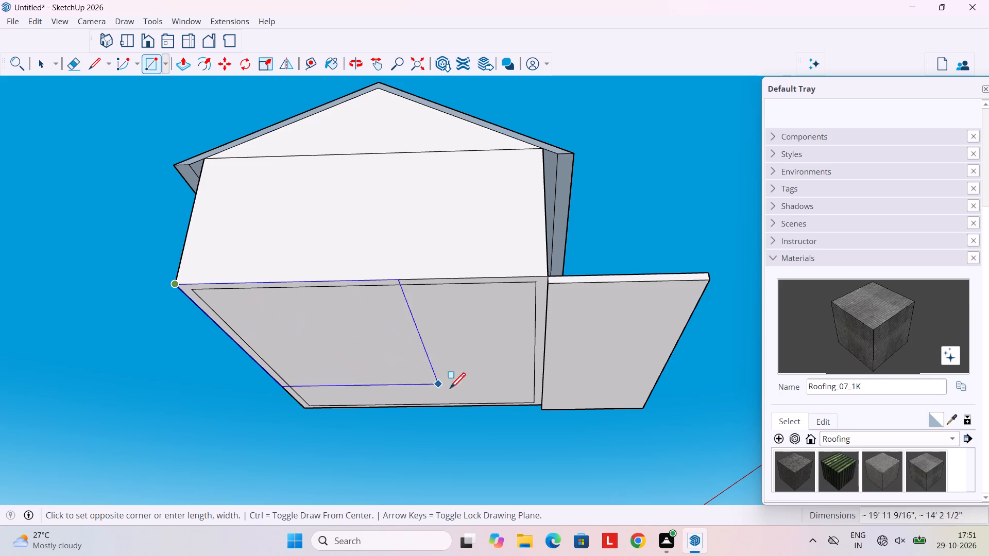
left_click(540, 407)
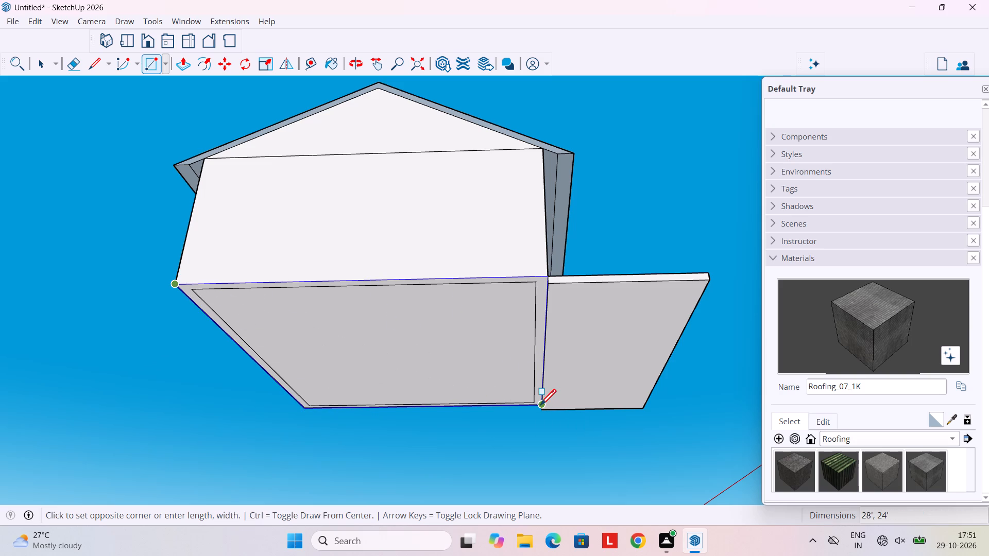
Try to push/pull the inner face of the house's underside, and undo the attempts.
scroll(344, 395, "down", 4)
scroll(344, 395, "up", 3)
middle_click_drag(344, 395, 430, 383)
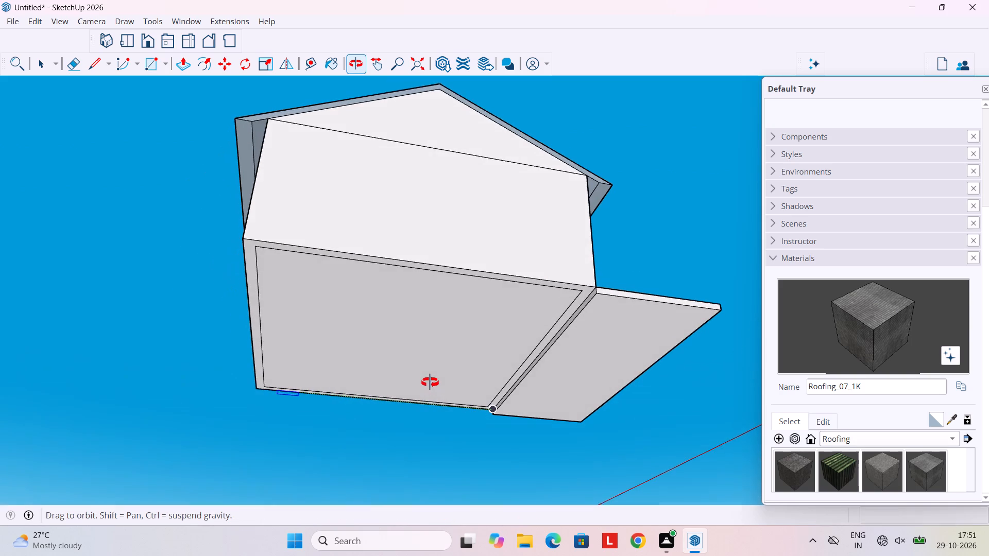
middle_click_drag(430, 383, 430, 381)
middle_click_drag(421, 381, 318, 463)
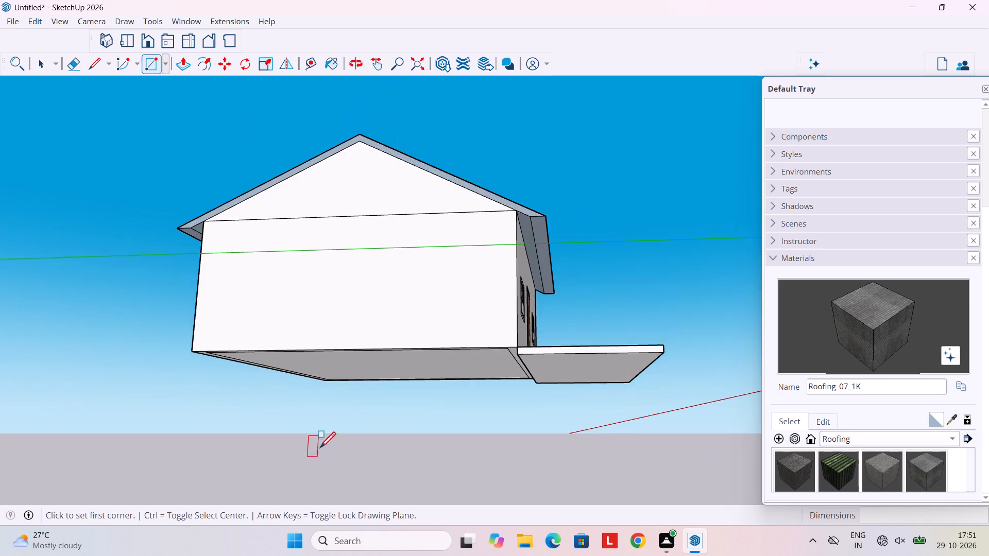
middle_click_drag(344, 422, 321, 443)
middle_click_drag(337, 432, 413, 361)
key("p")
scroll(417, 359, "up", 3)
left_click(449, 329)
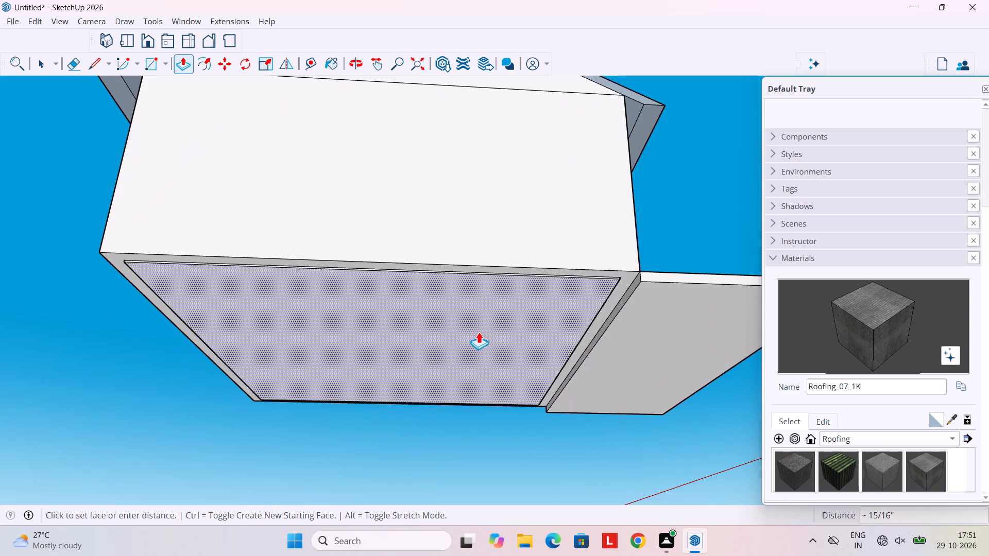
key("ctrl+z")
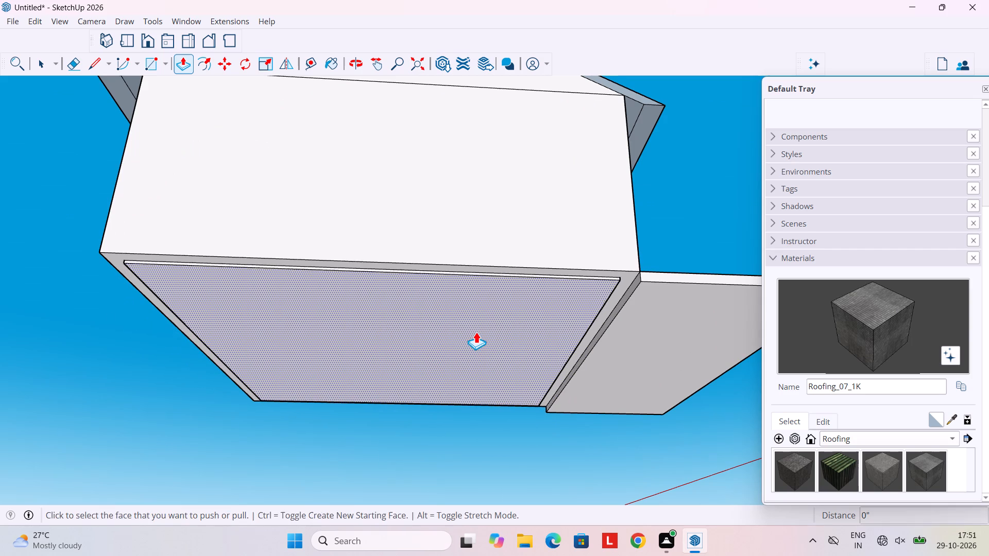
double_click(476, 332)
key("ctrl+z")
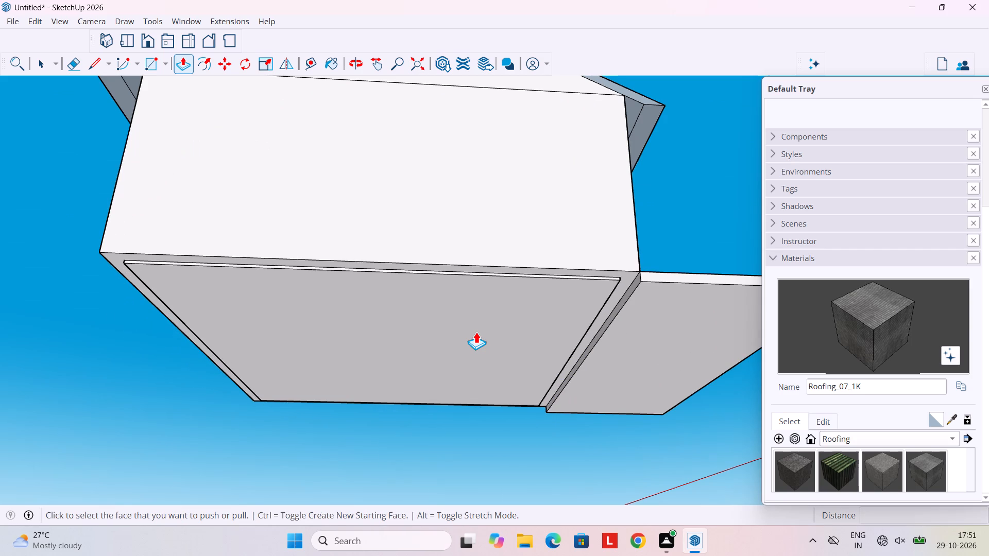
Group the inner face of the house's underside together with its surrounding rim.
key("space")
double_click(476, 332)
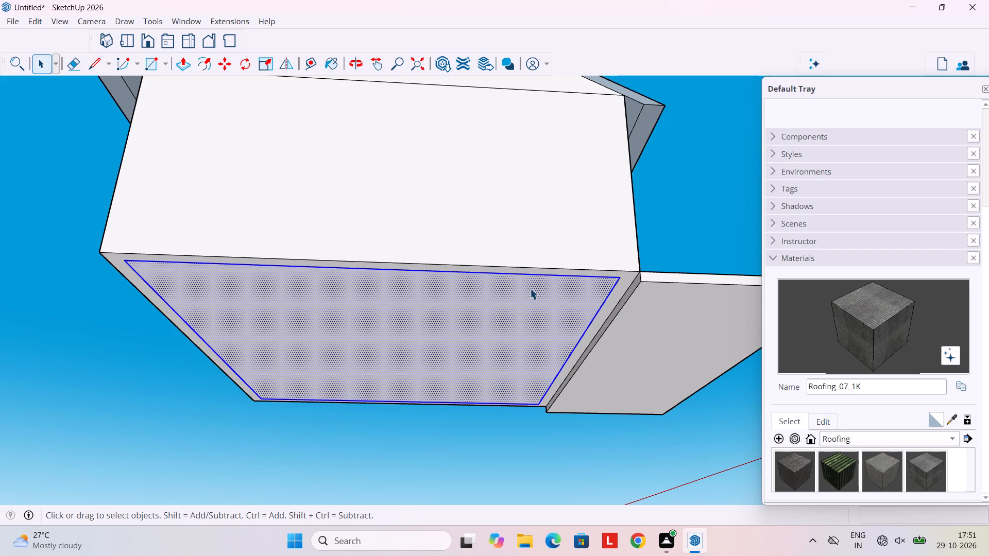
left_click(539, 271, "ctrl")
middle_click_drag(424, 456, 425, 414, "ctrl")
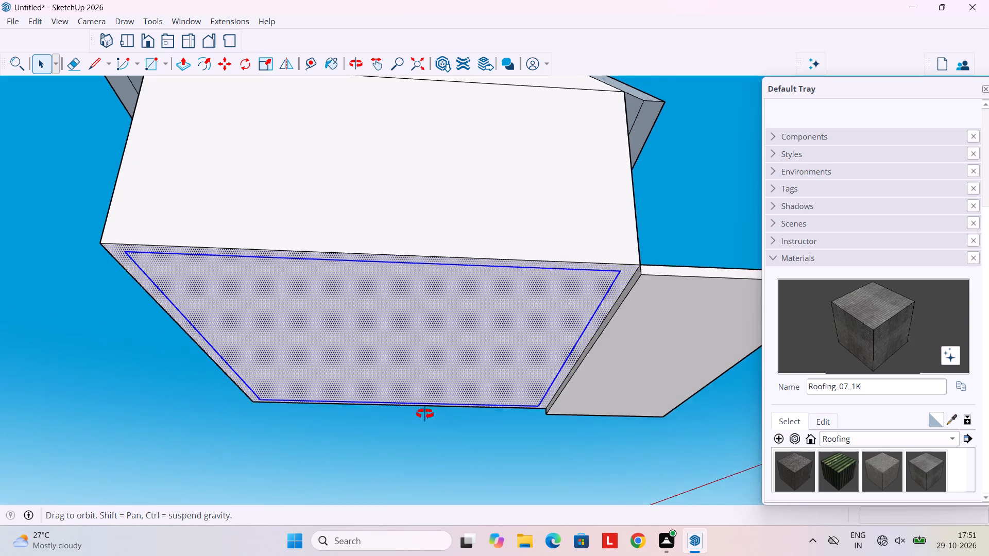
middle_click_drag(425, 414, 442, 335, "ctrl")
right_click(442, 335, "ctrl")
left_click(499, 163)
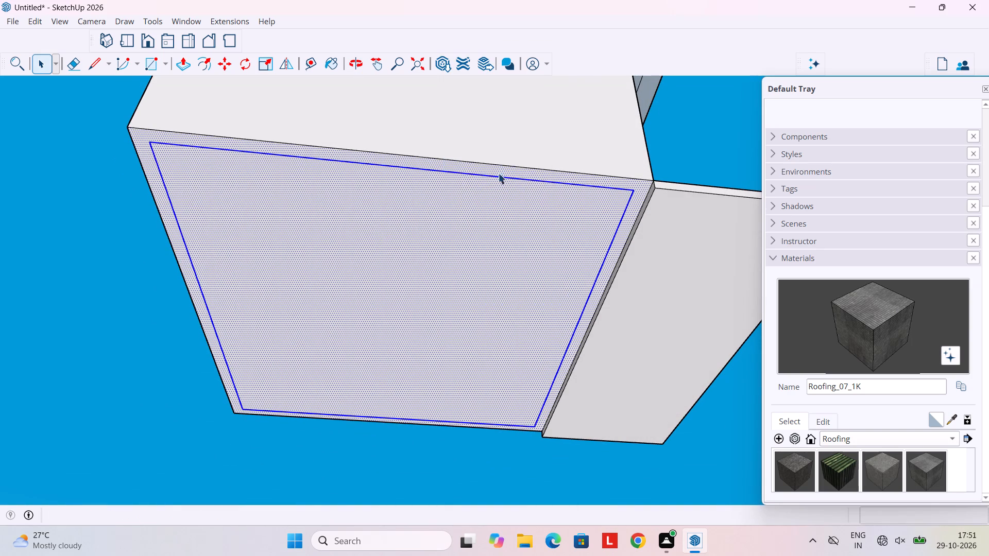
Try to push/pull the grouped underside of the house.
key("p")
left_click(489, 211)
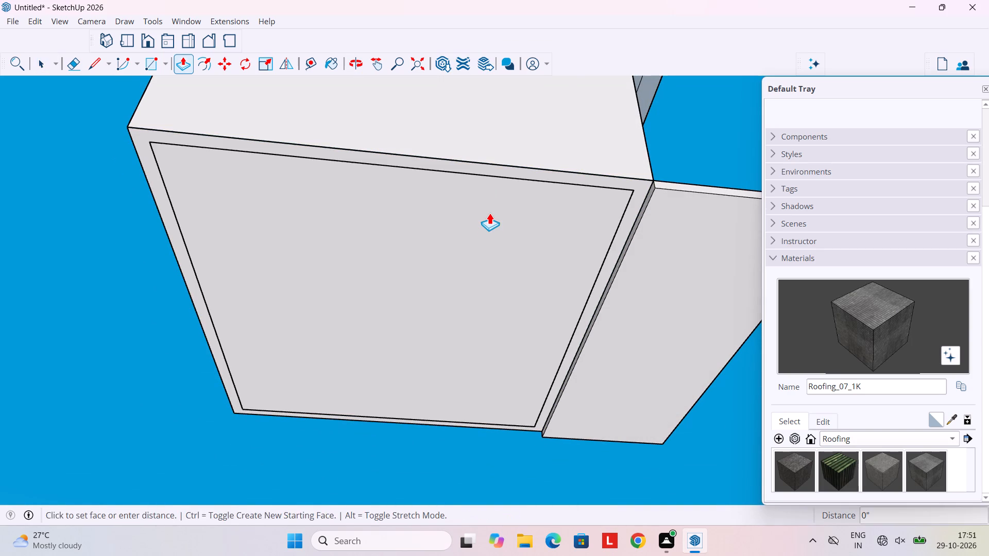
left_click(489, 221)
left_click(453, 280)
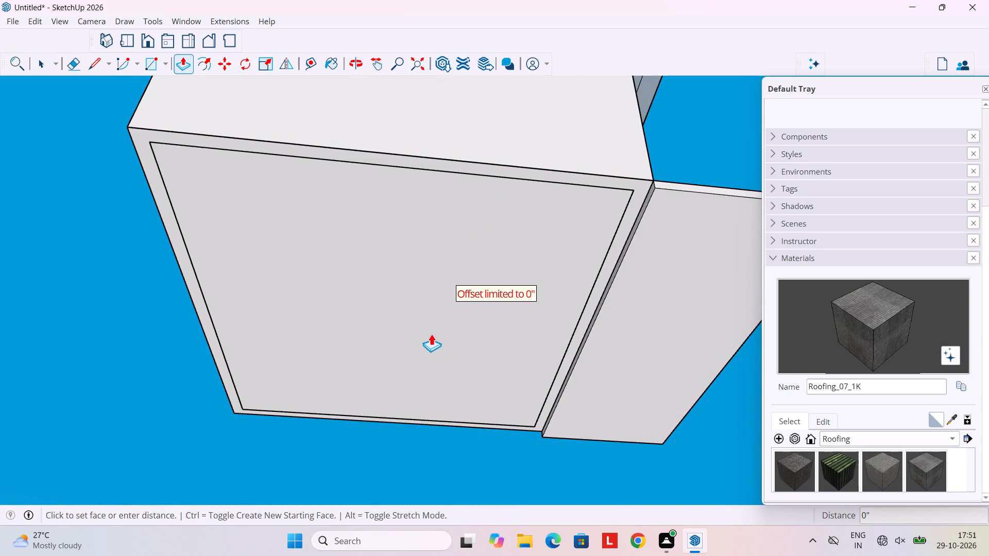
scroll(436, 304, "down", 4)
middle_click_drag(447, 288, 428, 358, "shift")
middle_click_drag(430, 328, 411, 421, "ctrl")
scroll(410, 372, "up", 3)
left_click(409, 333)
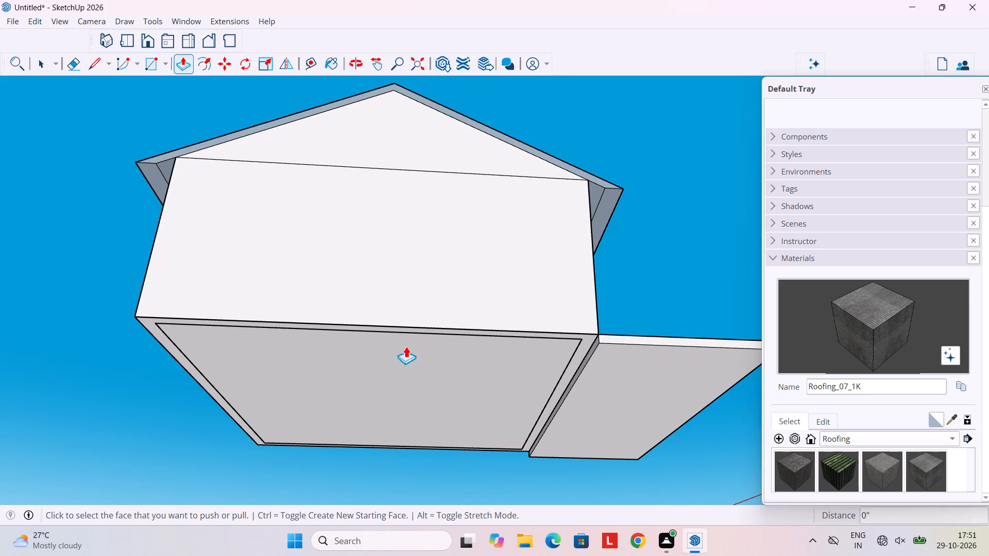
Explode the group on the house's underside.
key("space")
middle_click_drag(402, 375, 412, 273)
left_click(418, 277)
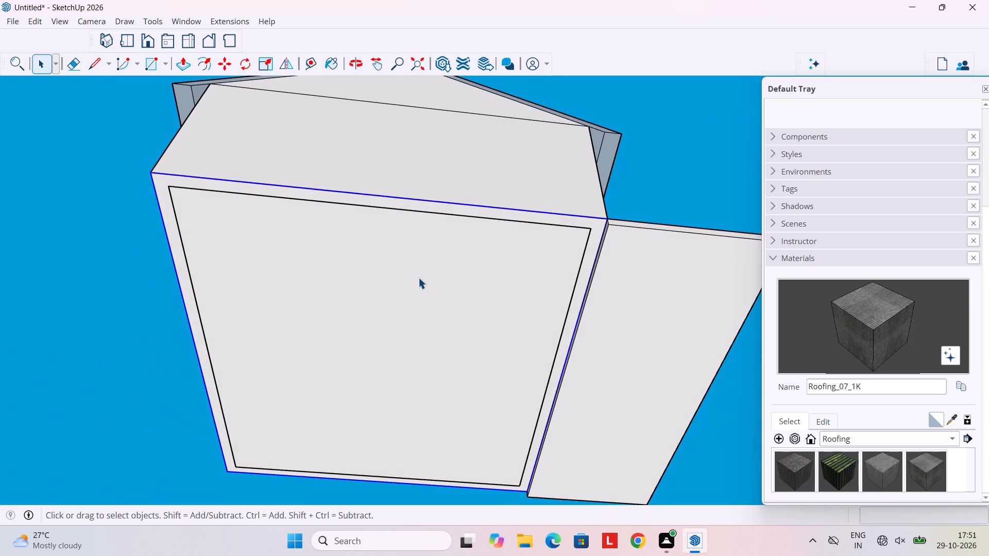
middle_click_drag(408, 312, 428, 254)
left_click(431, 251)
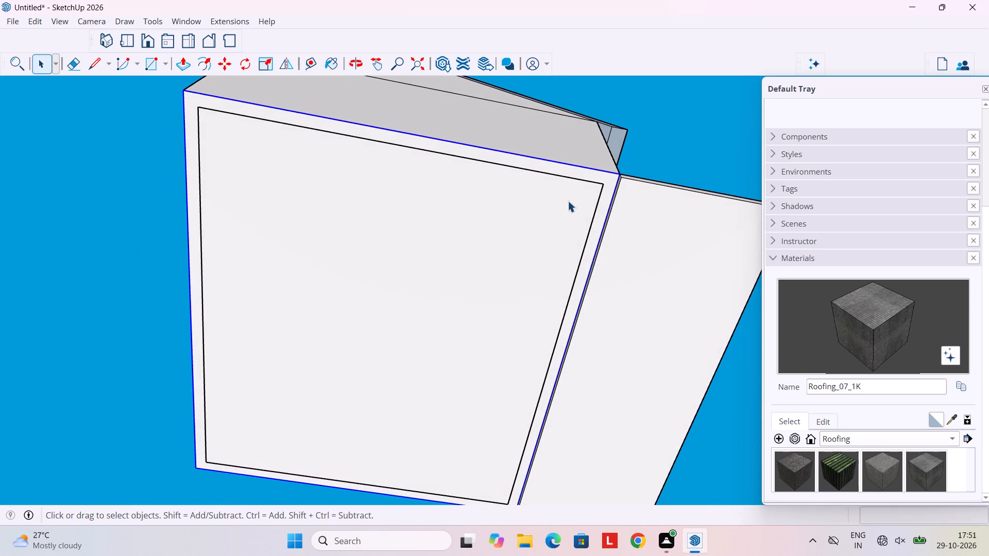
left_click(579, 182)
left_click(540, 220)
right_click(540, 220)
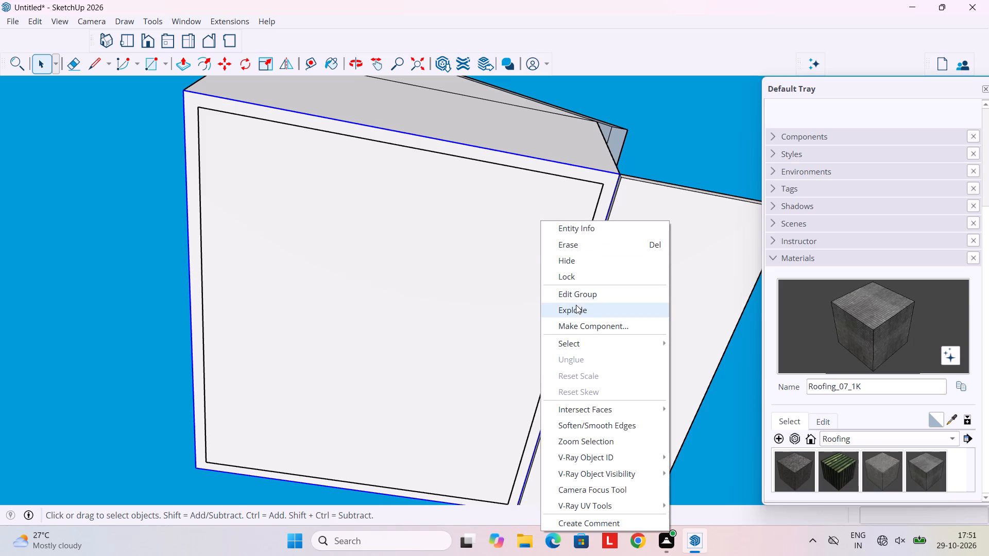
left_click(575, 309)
Push/pull the rim around the house's underside 2' downward.
left_click(465, 280)
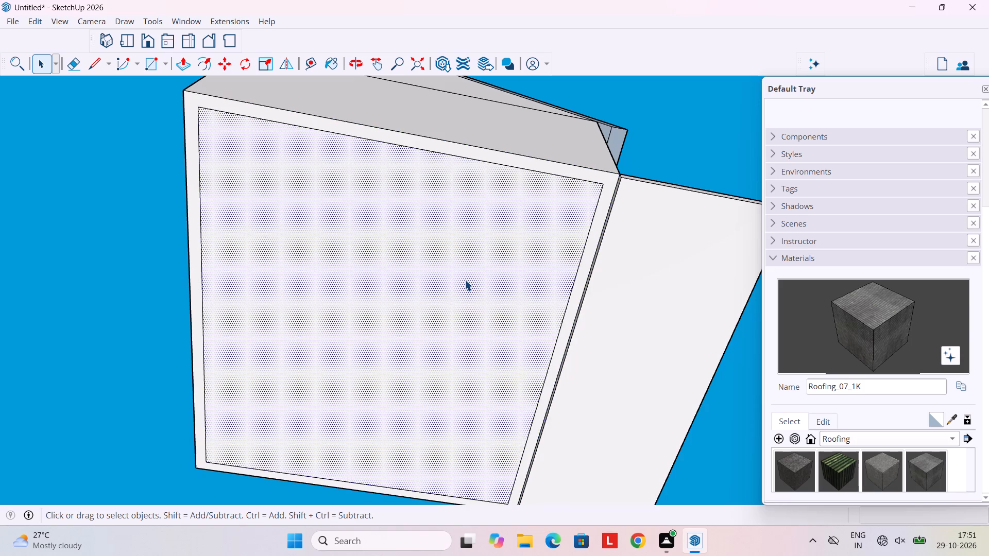
left_click(570, 175)
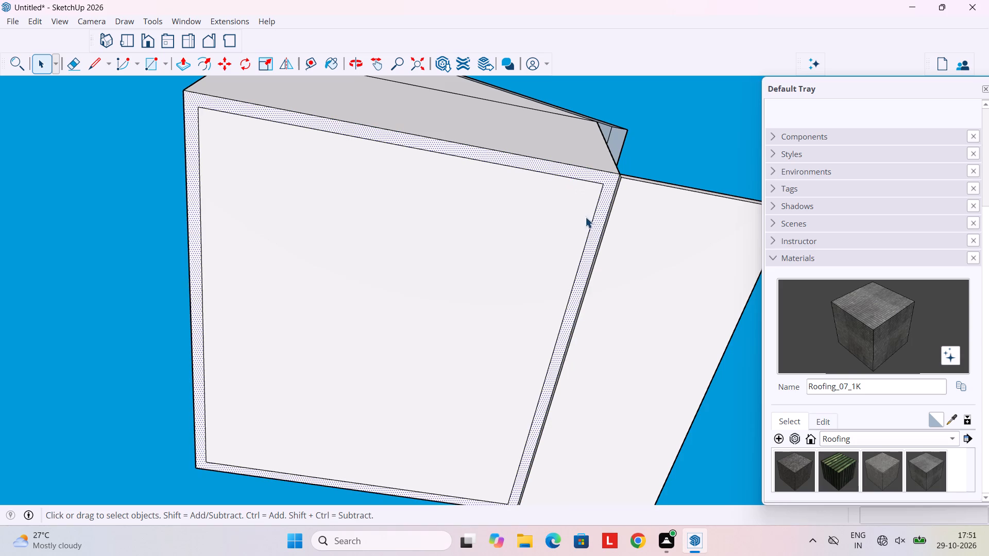
key("p")
left_click(607, 177)
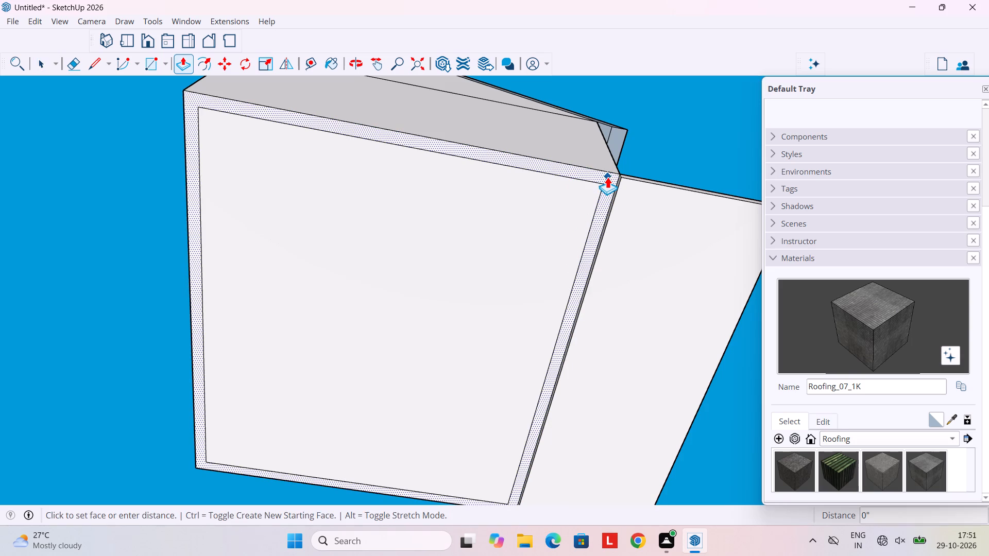
scroll(597, 207, "down", 4)
middle_click_drag(597, 207, 400, 376)
middle_click_drag(461, 338, 353, 445)
middle_click_drag(396, 389, 446, 317)
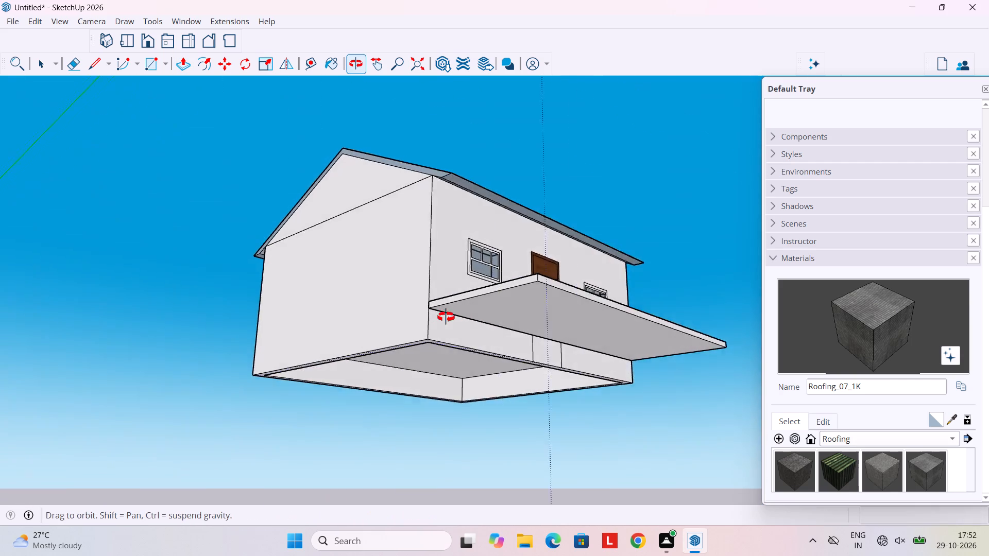
middle_click_drag(446, 317, 463, 268)
middle_click_drag(455, 305, 465, 269)
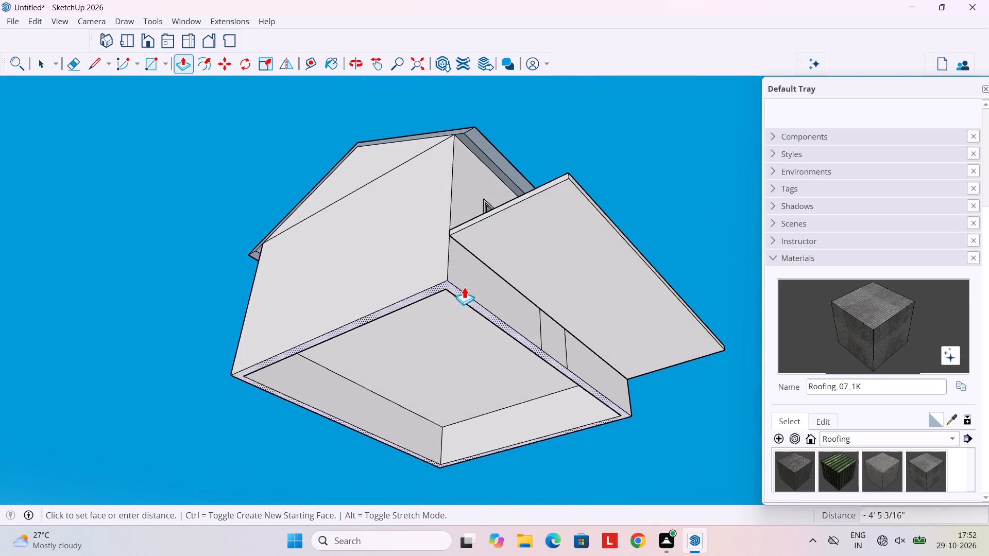
middle_click_drag(464, 287, 421, 397)
middle_click_drag(416, 362, 403, 426)
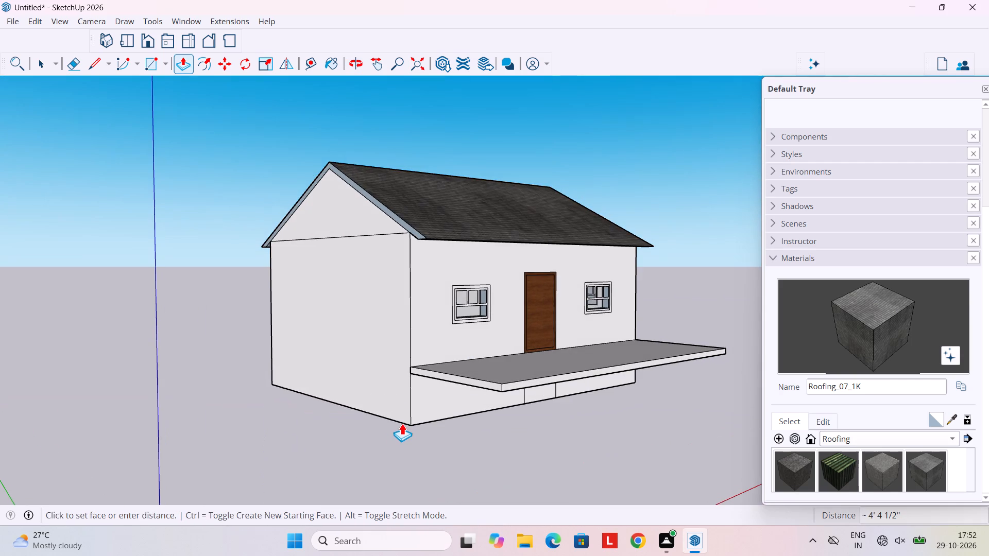
type("2'")
key("Return")
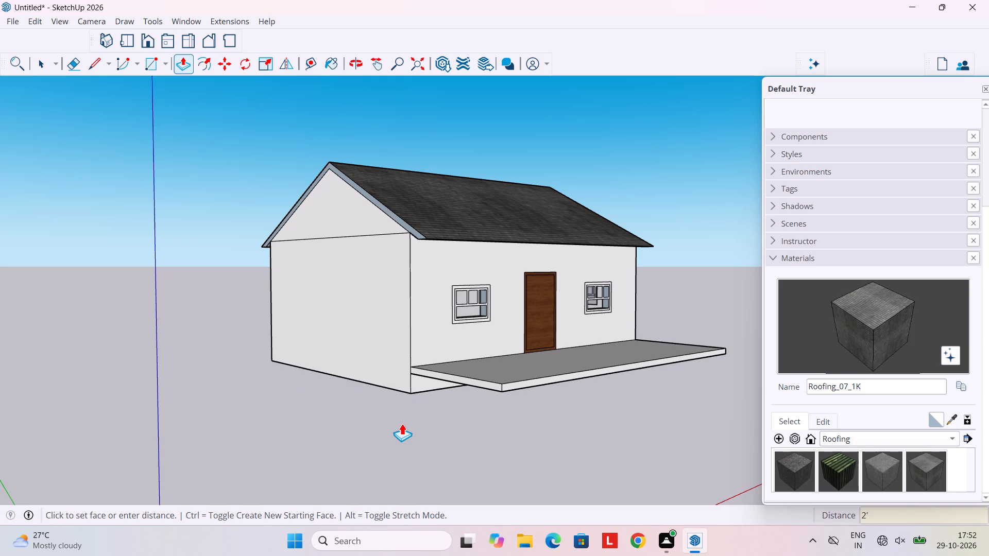
Push/pull the inner face of the house's underside 2' downward, flush with the rim.
middle_click_drag(415, 441, 491, 318)
middle_click_drag(474, 331, 507, 275)
left_click(468, 297)
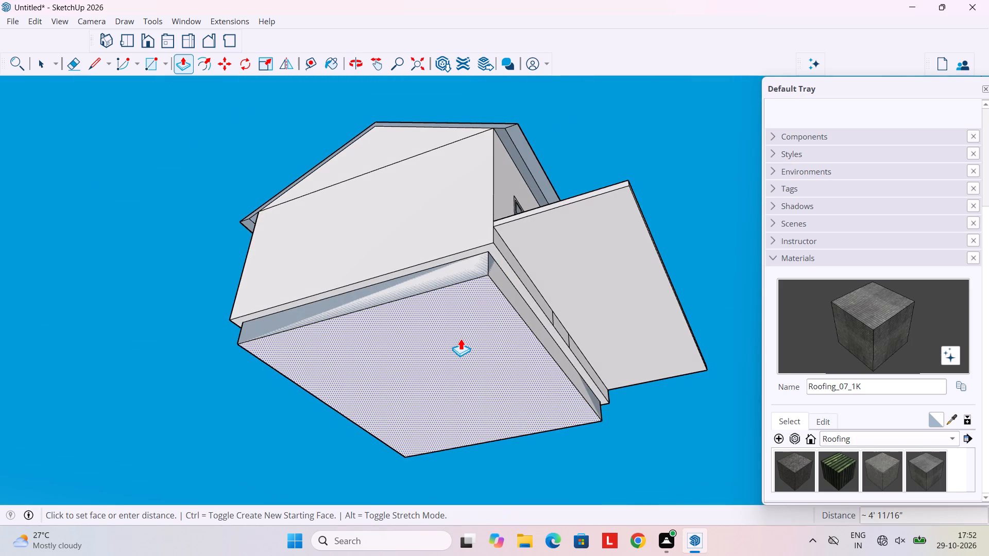
type("2'")
key("Return")
Delete the two short vertical edges on the front of the base, below the door and slab.
scroll(465, 348, "down", 4)
middle_click_drag(509, 285, 440, 379)
middle_click_drag(502, 286, 393, 419)
scroll(485, 362, "up", 4)
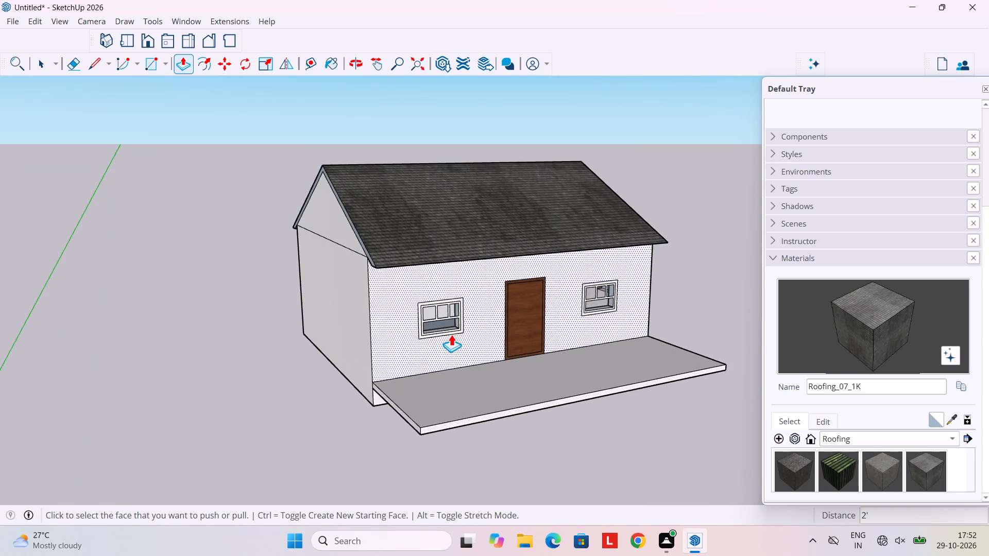
middle_click_drag(450, 336, 366, 312)
scroll(365, 356, "down", 2)
middle_click_drag(381, 355, 485, 248)
middle_click_drag(437, 319, 489, 260)
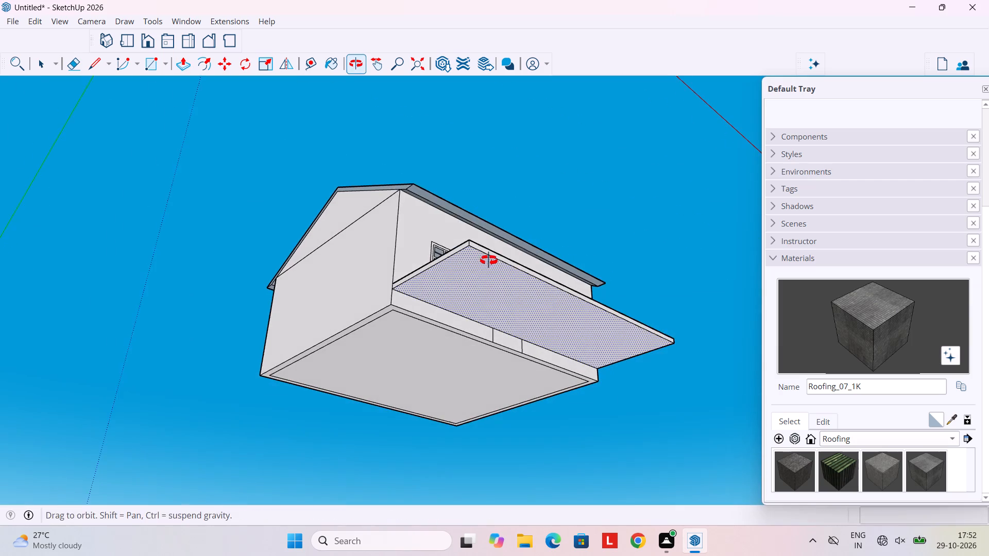
middle_click_drag(489, 260, 489, 260)
middle_click_drag(490, 284, 430, 355)
key("space")
scroll(495, 345, "up", 3)
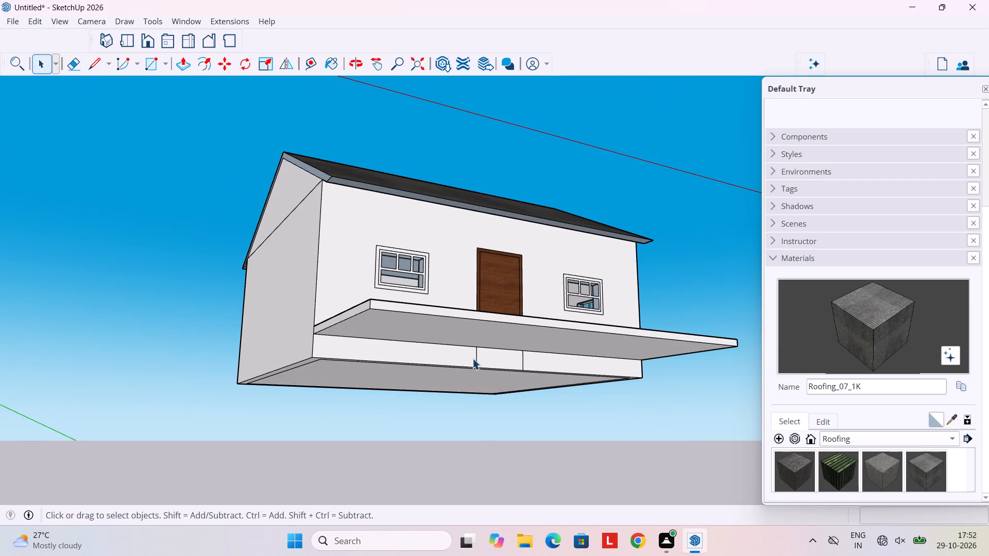
left_click(475, 355)
key("Delete")
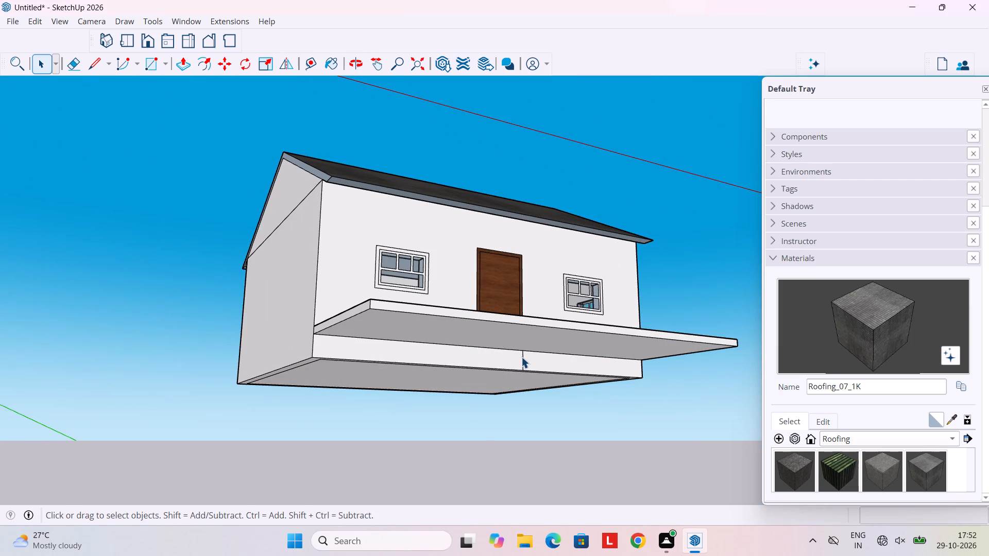
left_click(521, 357)
key("Delete")
Examine the finished house from the front and the windowed gable end, including the slab, base, door and windows.
scroll(521, 357, "down", 4)
middle_click_drag(528, 354, 406, 383)
scroll(432, 366, "down", 3)
middle_click_drag(433, 366, 417, 404)
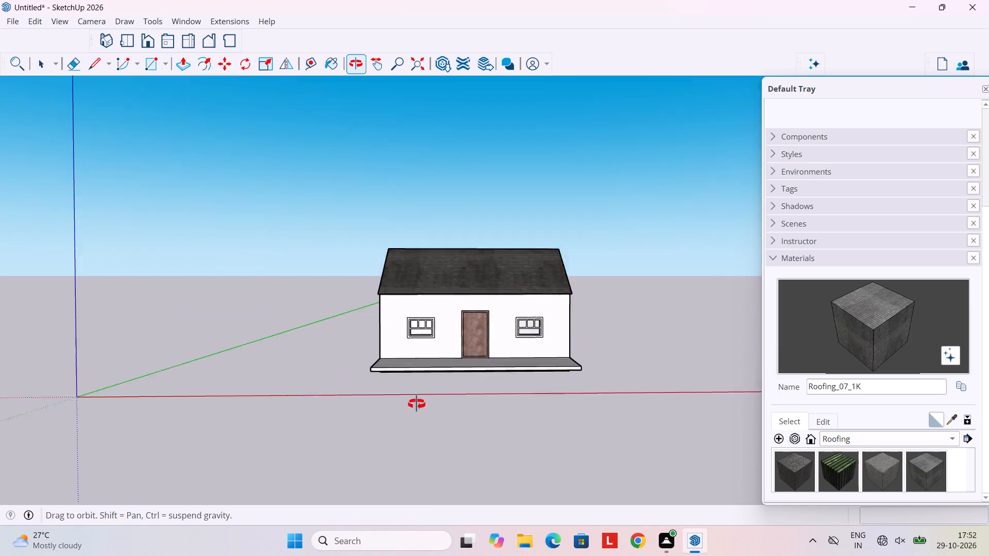
middle_click_drag(417, 404, 220, 435)
middle_click_drag(364, 355, 243, 399)
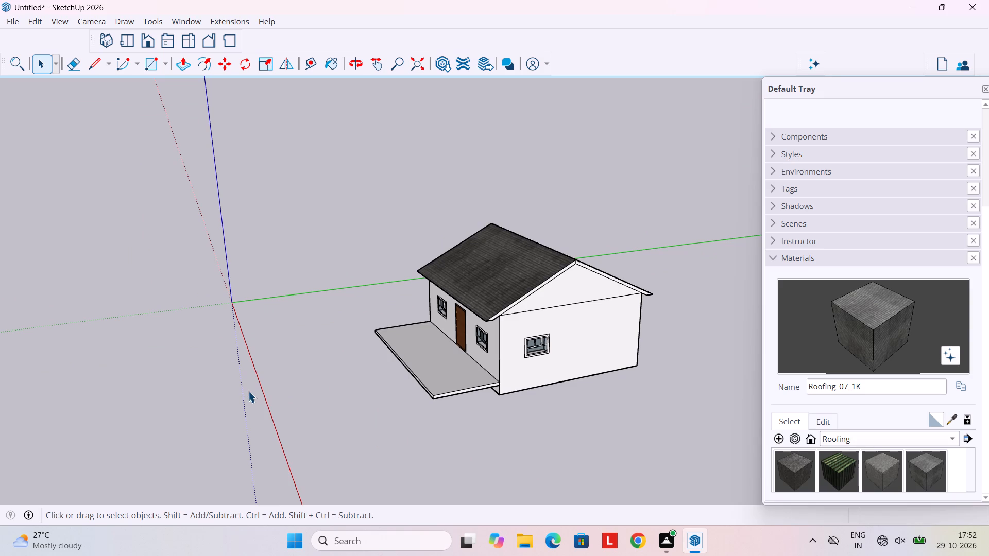
scroll(293, 477, "up", 1)
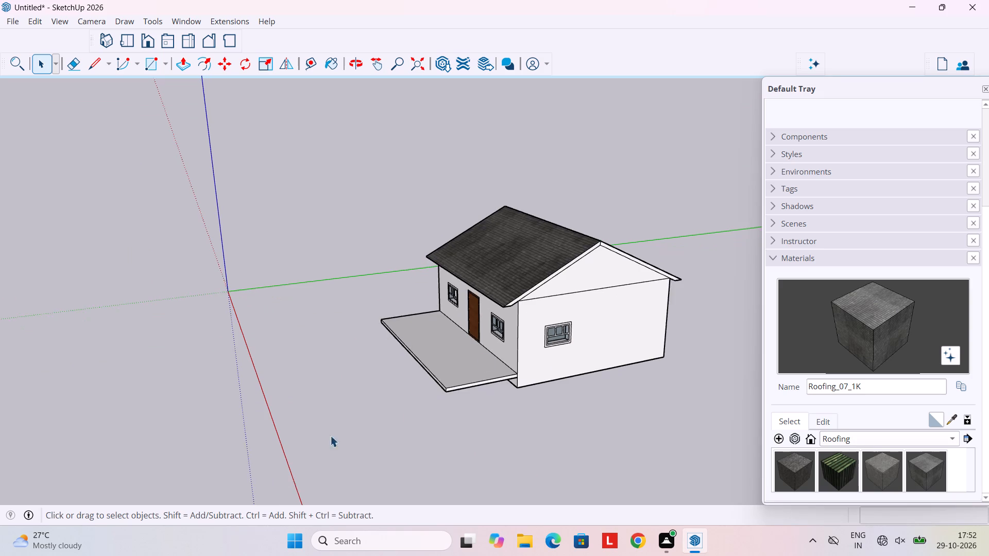
scroll(555, 334, "up", 7)
middle_click_drag(554, 342, 494, 298)
scroll(535, 320, "up", 3)
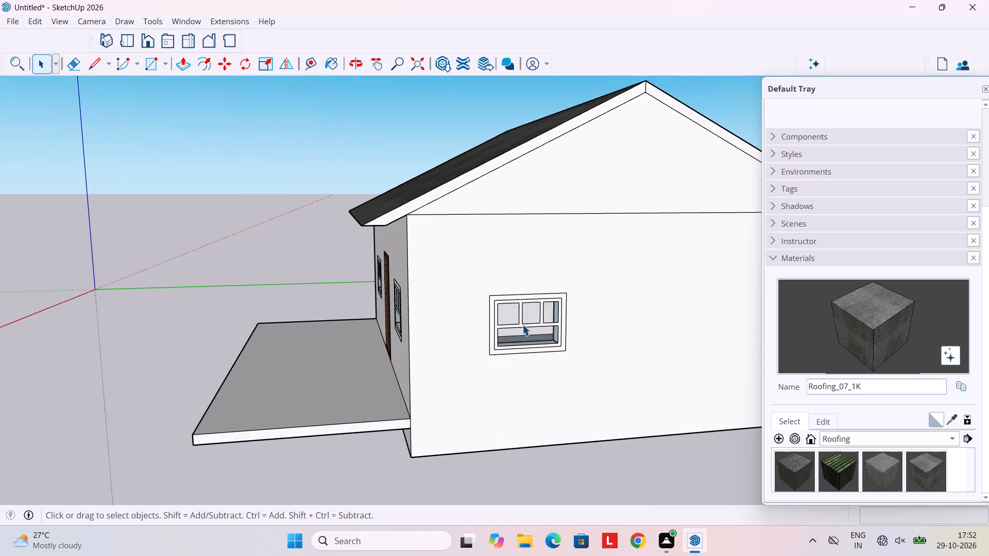
middle_click_drag(440, 341, 668, 344)
middle_click_drag(469, 350, 568, 337)
scroll(542, 328, "up", 2)
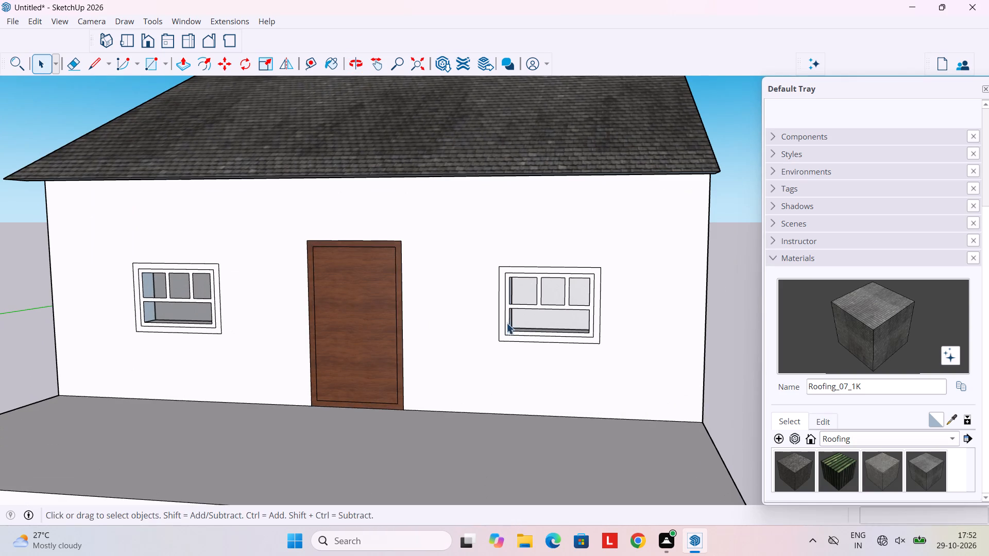
scroll(504, 323, "down", 4)
middle_click_drag(503, 322, 570, 328)
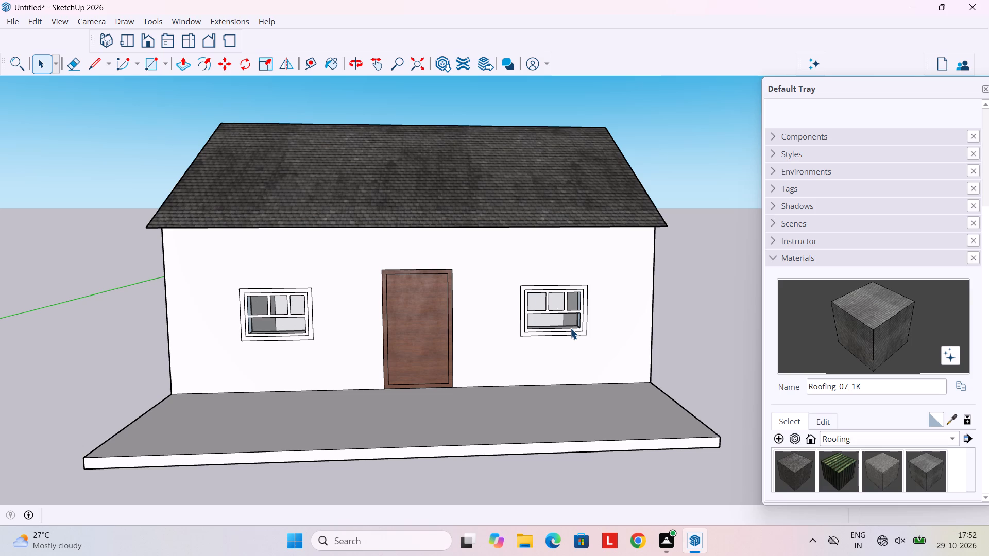
scroll(425, 320, "down", 4)
scroll(439, 314, "up", 1)
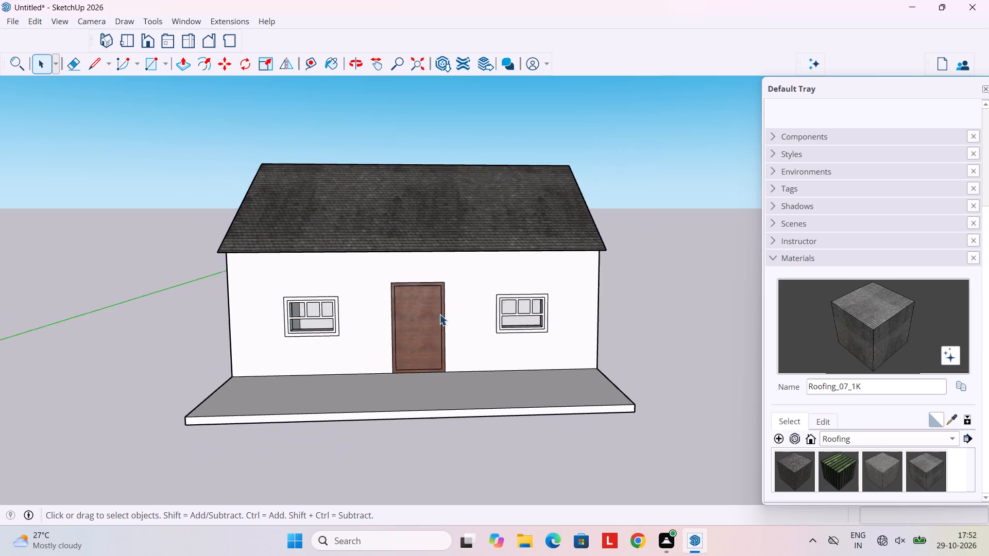
scroll(439, 314, "up", 7)
scroll(369, 362, "down", 1)
middle_click_drag(367, 359, 407, 378)
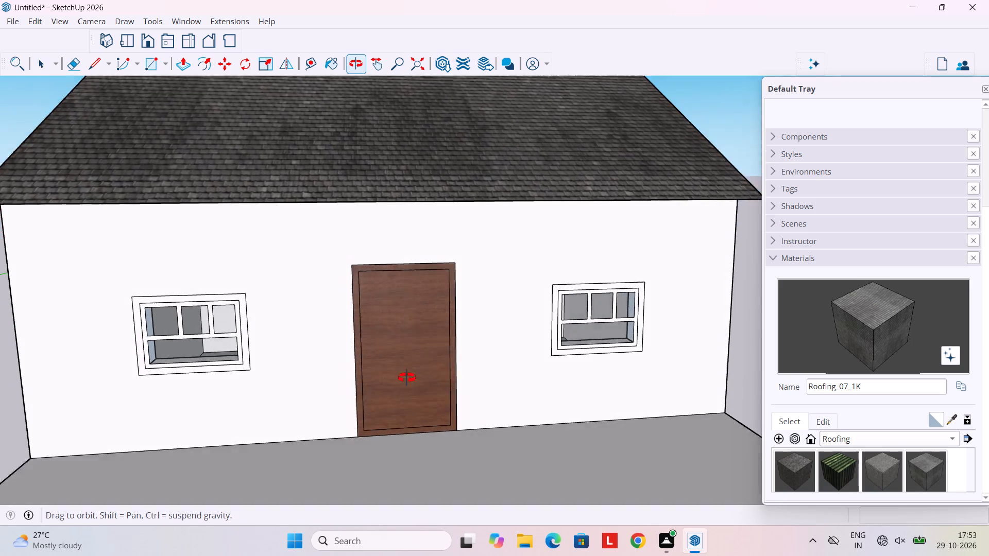
Examine the house from the front, the roof side and the windowed gable end, including how the slab projects.
middle_click_drag(407, 378, 428, 356)
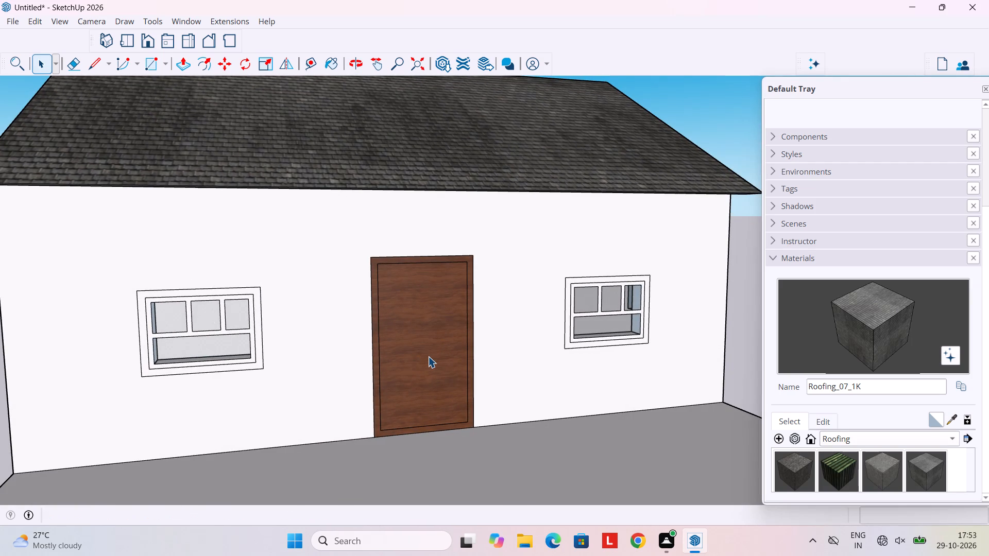
scroll(428, 355, "down", 3)
middle_click_drag(430, 365, 417, 328)
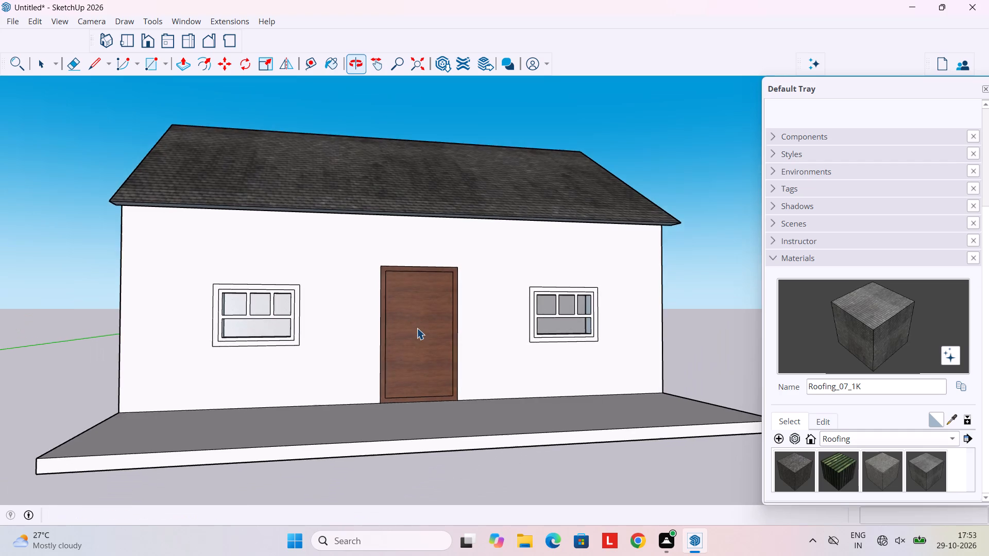
scroll(417, 328, "down", 4)
middle_click_drag(417, 338, 315, 411)
middle_click_drag(456, 351, 275, 369)
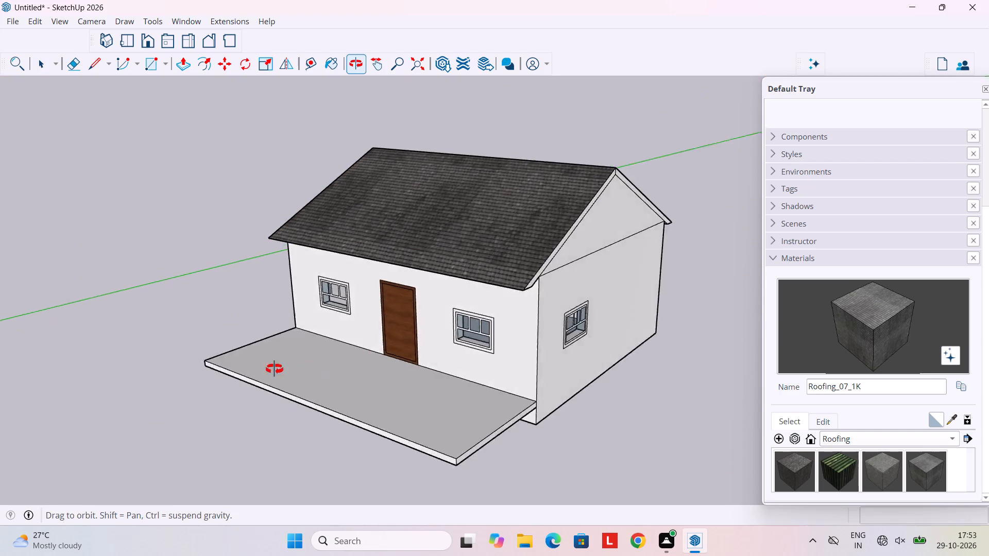
middle_click_drag(275, 369, 235, 365)
middle_click_drag(347, 327, 209, 288)
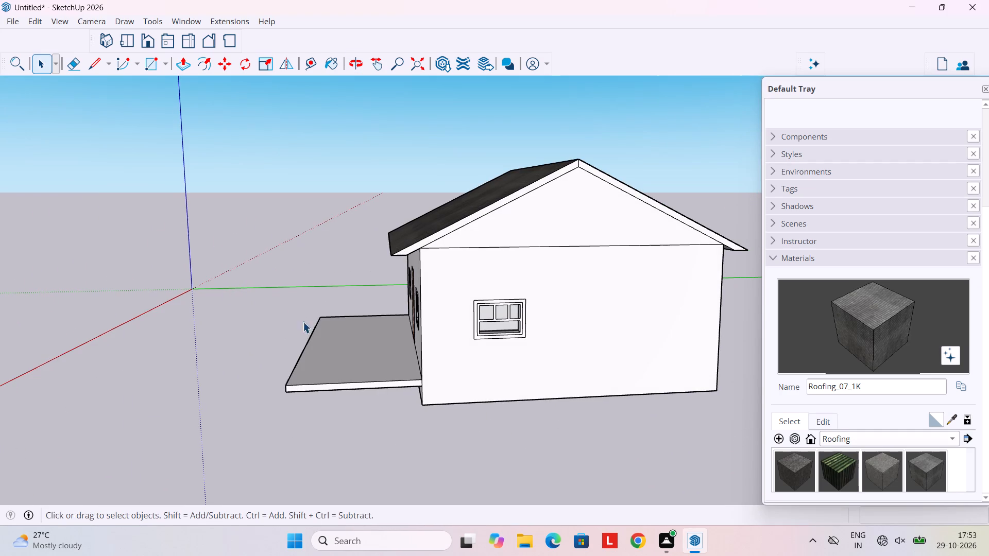
Draw a 6" by 6" square on top of the front slab, at its outer corner nearest the windowed gable end.
scroll(302, 369, "up", 2)
middle_click_drag(301, 369, 320, 446)
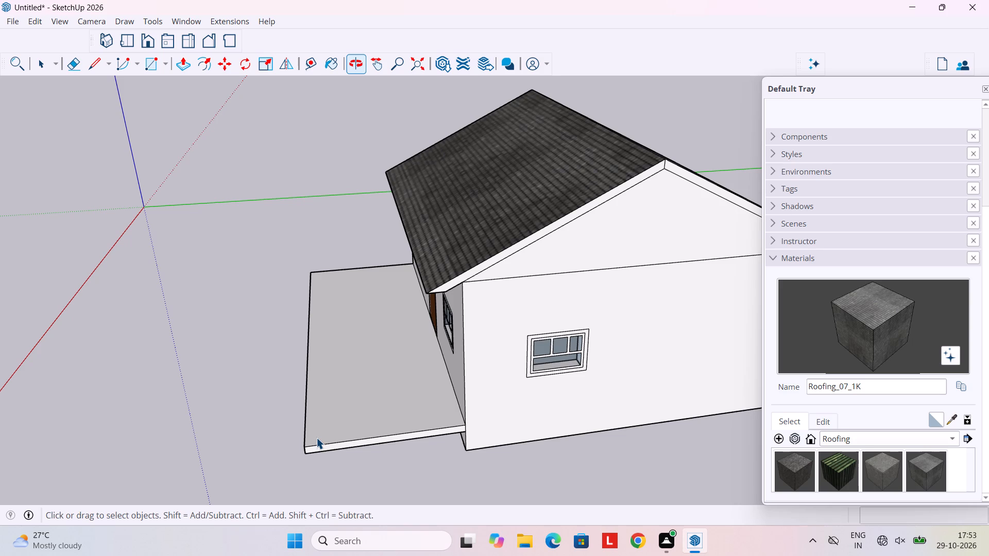
key("l")
scroll(316, 440, "up", 4)
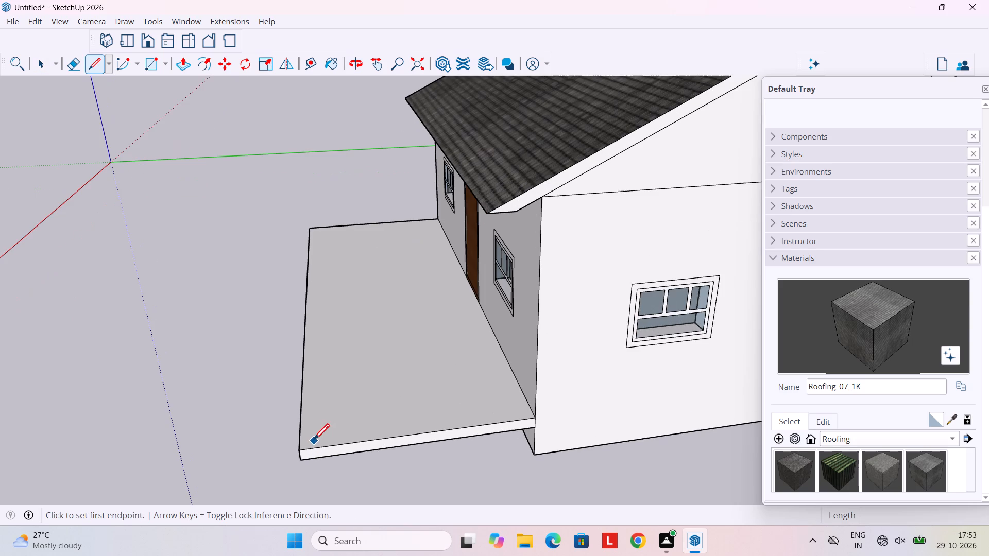
key("r")
scroll(306, 443, "up", 3)
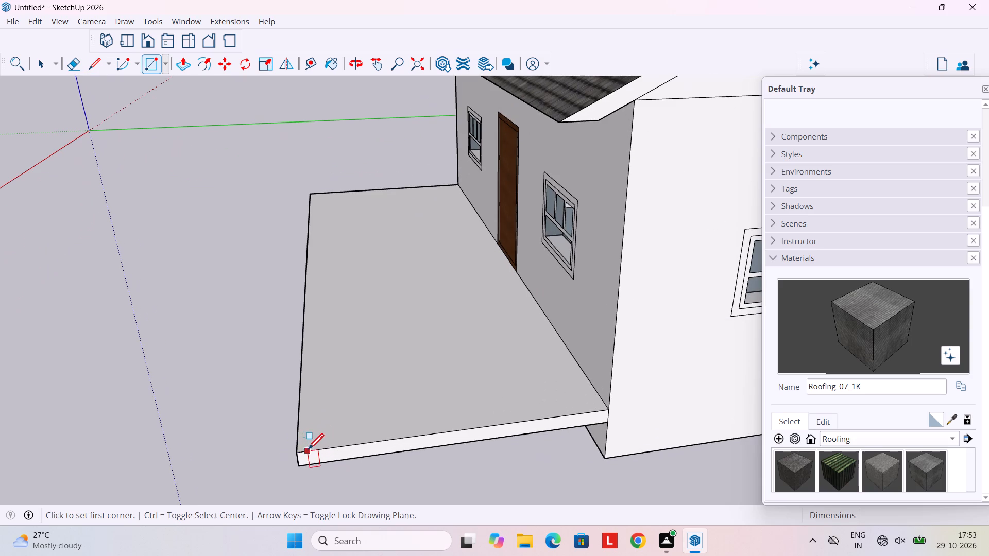
left_click(298, 451)
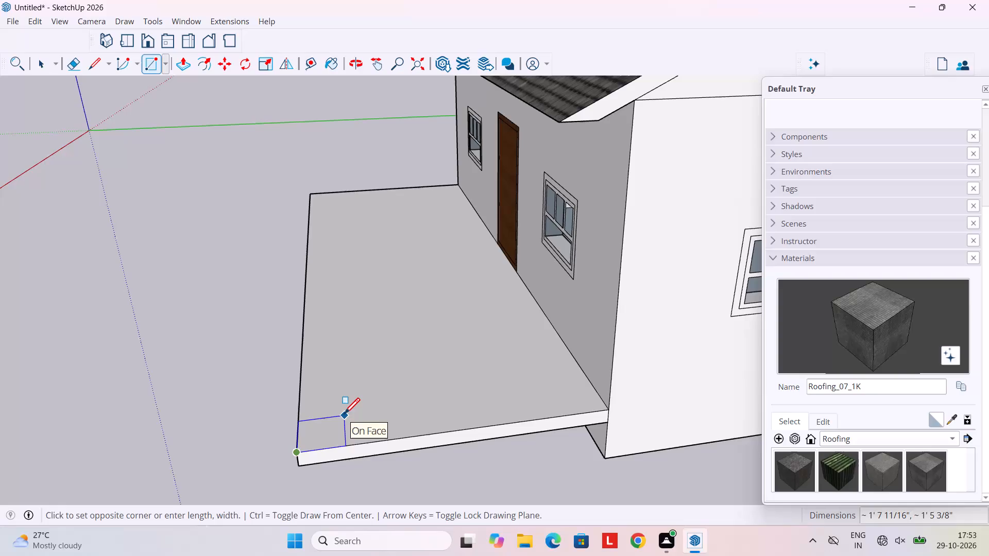
key("6")
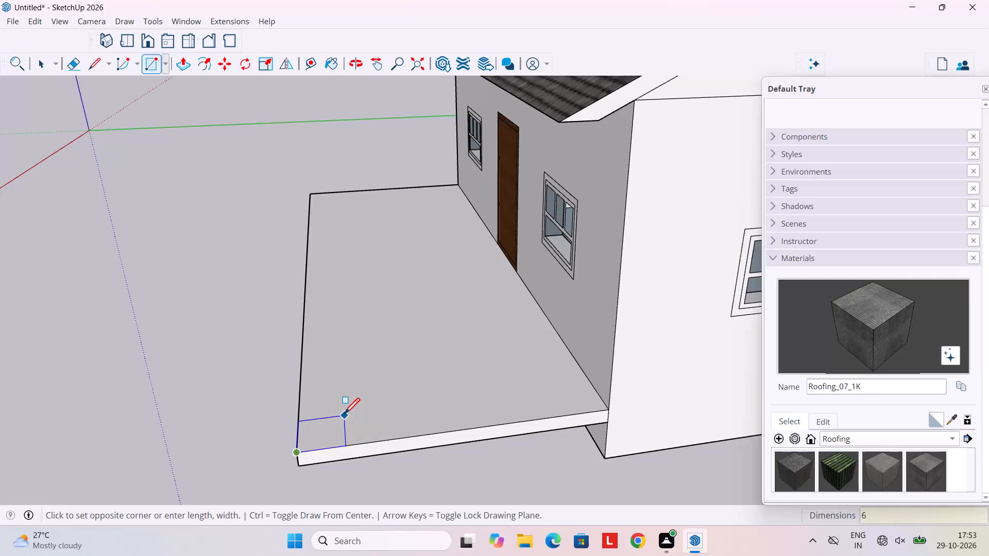
key("shift+quotedbl")
type(",6")
key("shift+quotedbl")
key("Return")
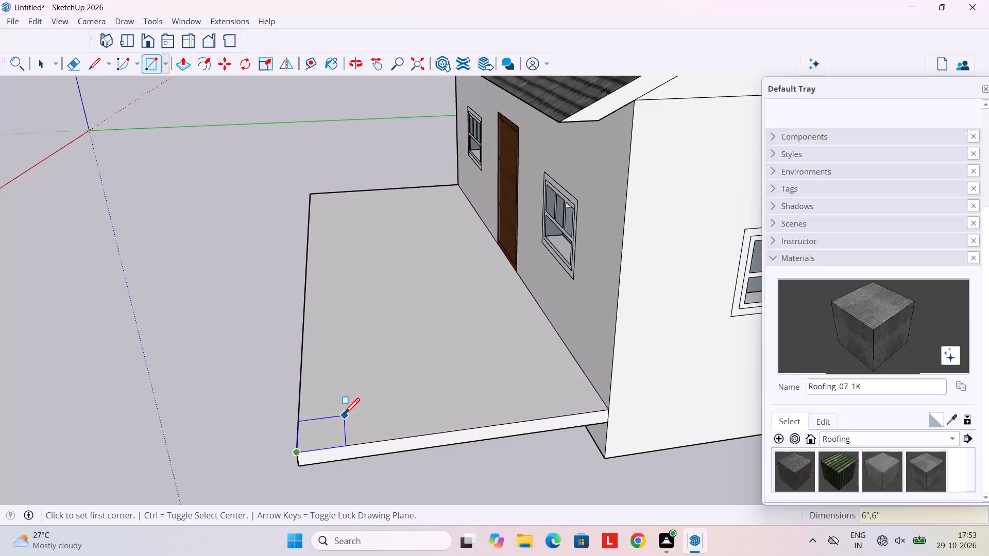
scroll(318, 445, "up", 5)
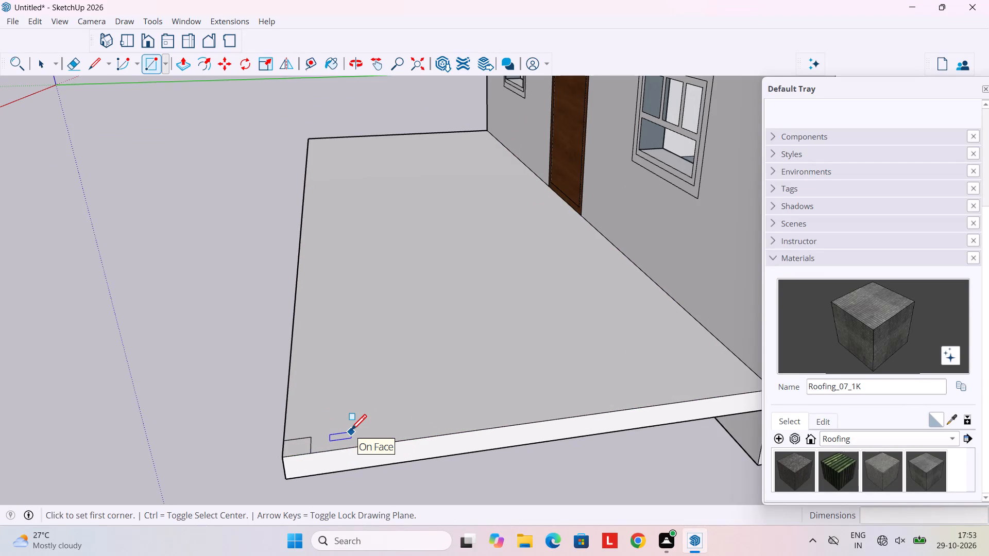
key("space")
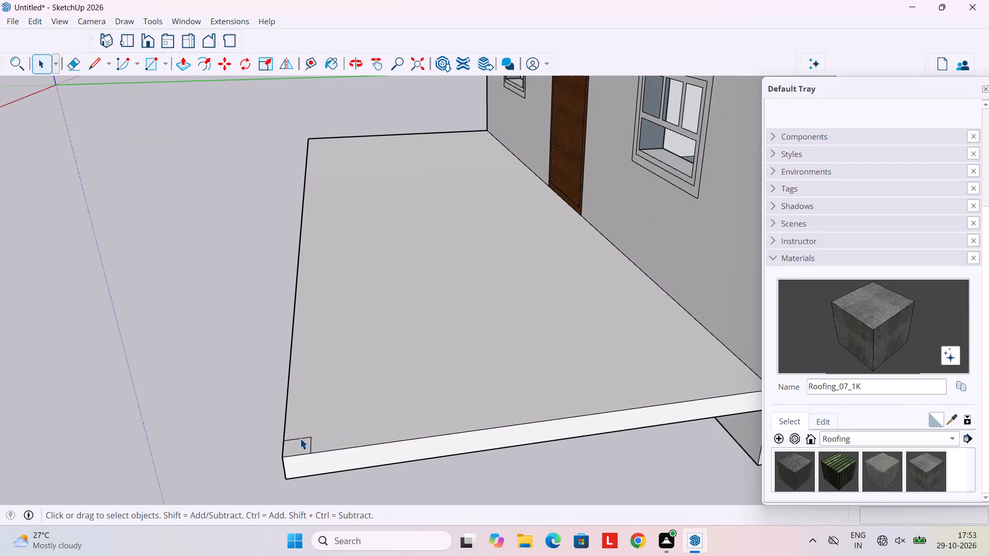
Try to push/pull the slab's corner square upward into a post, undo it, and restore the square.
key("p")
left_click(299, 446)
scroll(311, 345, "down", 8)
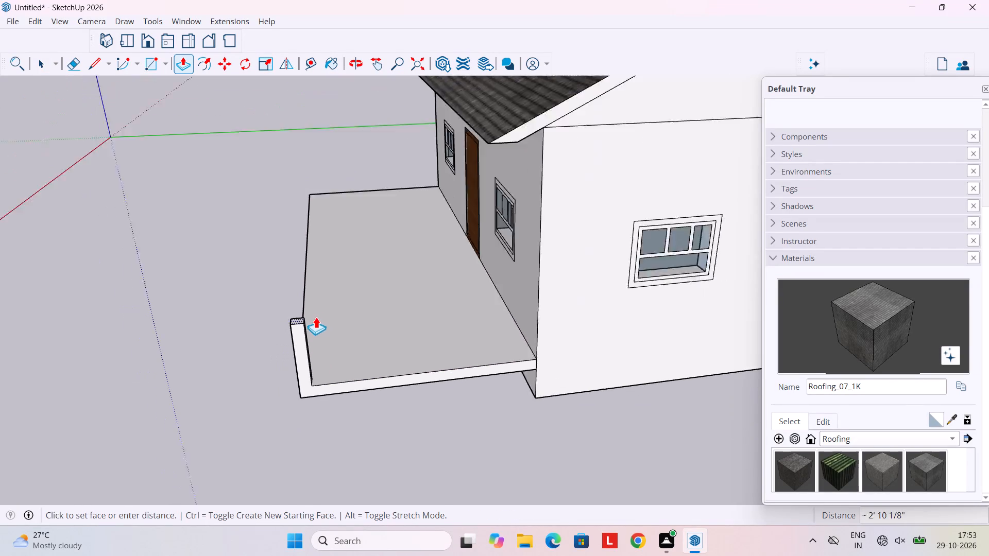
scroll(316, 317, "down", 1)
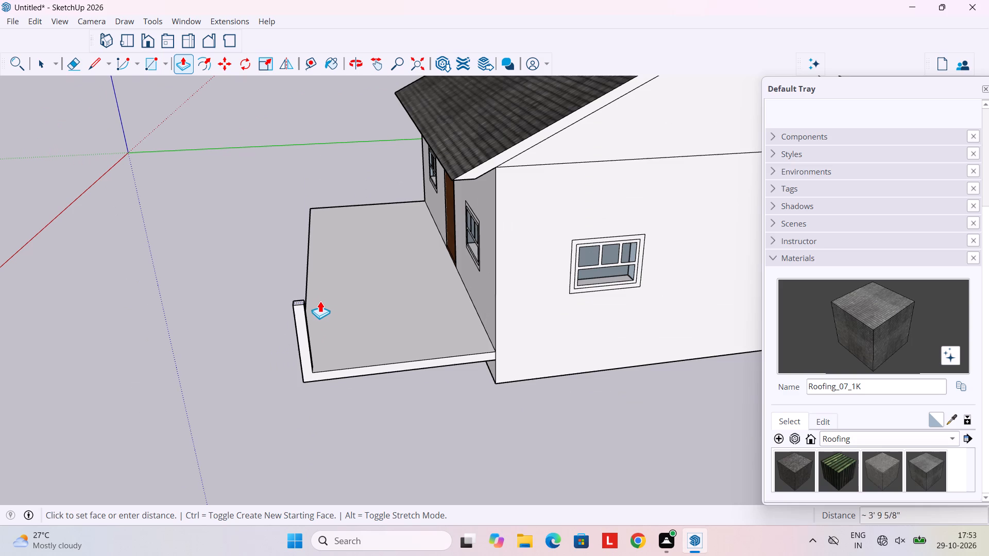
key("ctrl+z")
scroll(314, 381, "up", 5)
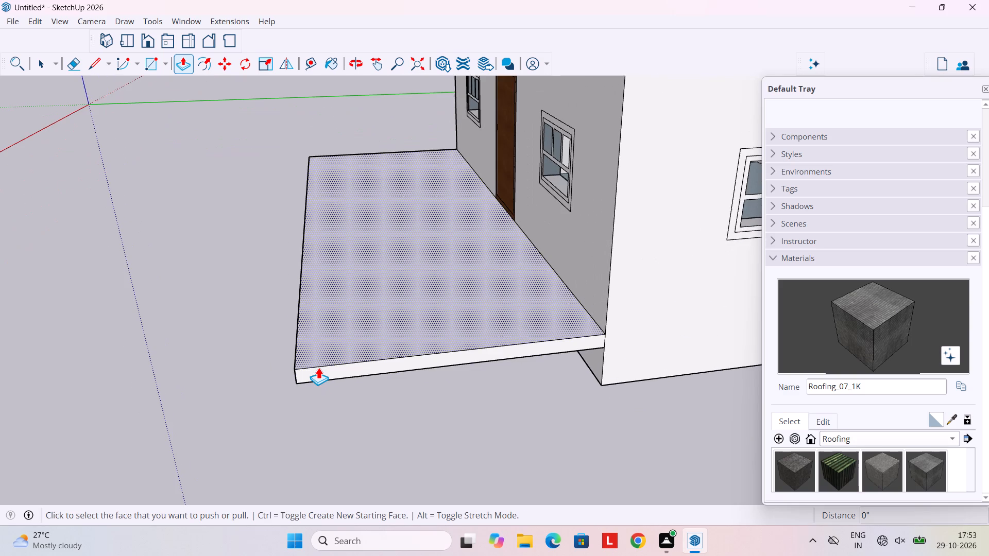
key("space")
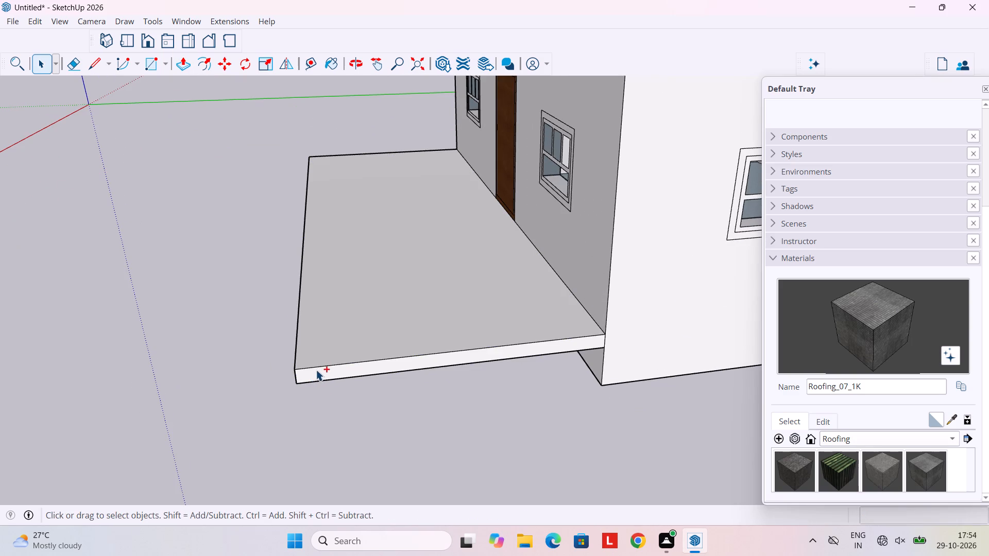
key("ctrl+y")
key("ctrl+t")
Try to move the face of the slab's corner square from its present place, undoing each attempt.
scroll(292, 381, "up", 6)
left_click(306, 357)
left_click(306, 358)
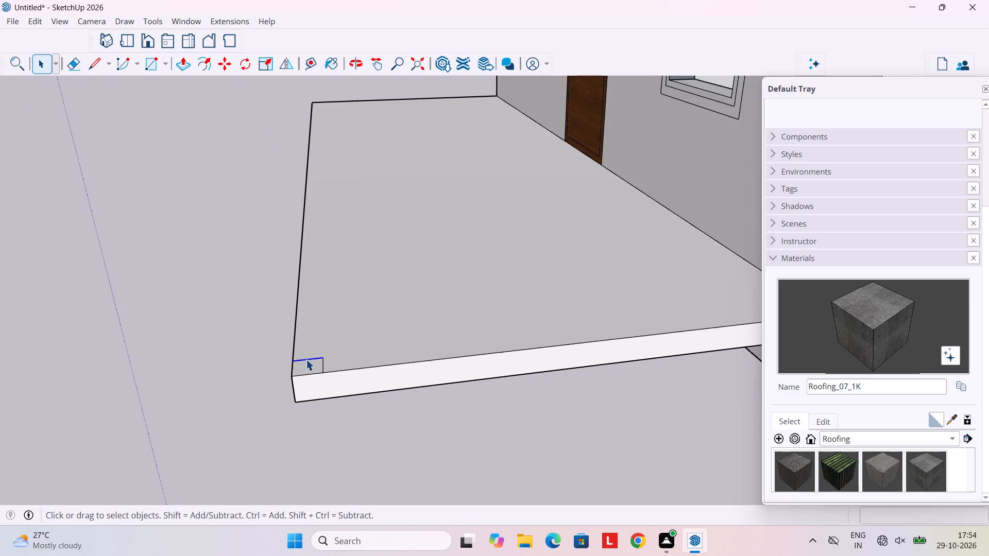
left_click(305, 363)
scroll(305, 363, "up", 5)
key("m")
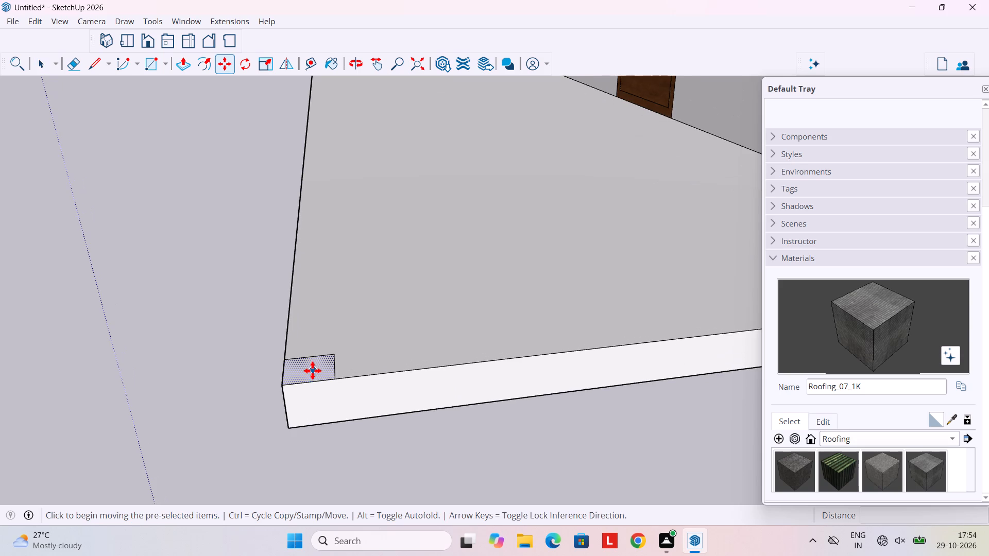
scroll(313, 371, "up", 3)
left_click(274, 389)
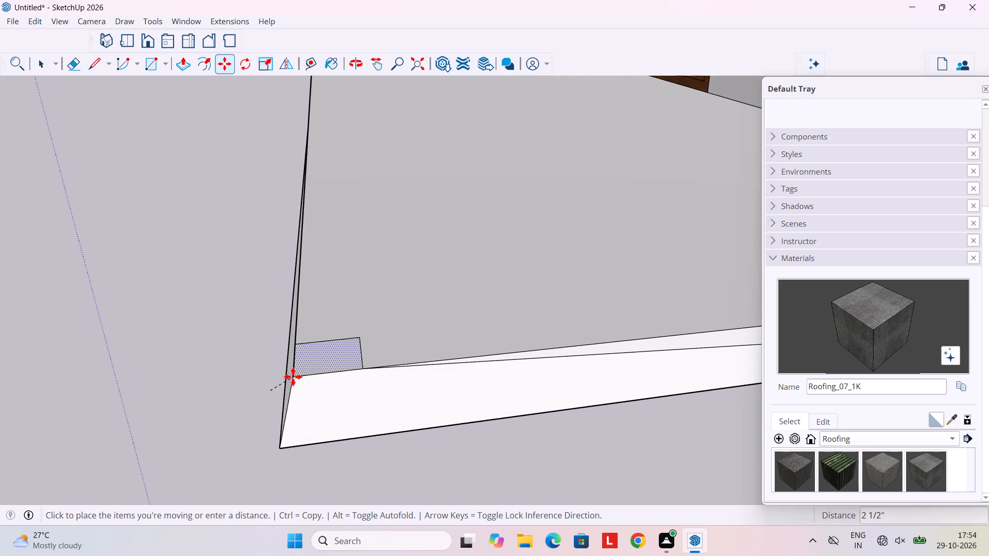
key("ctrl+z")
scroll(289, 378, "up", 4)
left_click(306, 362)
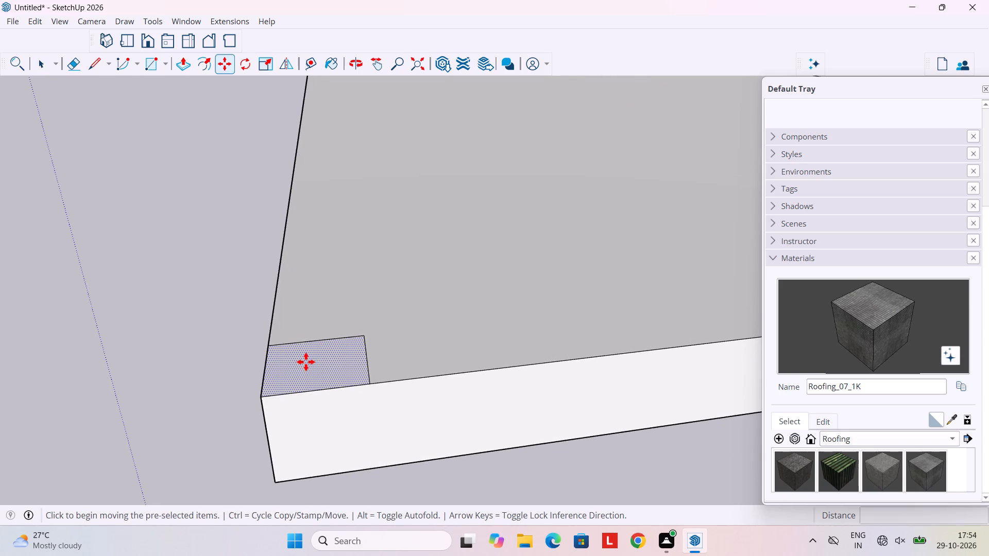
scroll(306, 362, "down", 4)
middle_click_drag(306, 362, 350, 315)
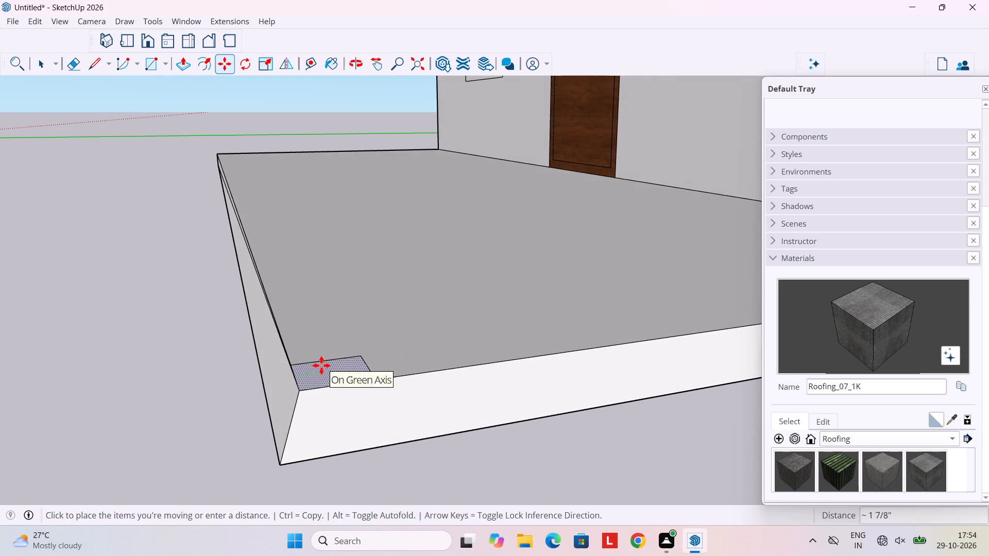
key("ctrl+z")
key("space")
Examine the front slab and its corner square from several angles, close up and with the whole house.
scroll(312, 387, "down", 5)
middle_click_drag(284, 427, 270, 436)
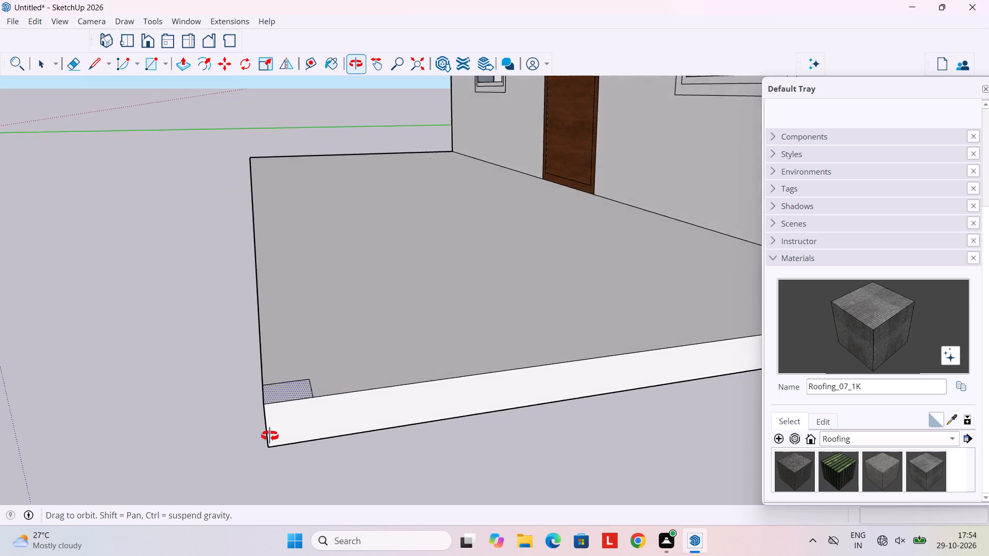
middle_click_drag(270, 436, 245, 405)
scroll(245, 403, "down", 8)
middle_click_drag(249, 401, 253, 464)
scroll(256, 453, "up", 2)
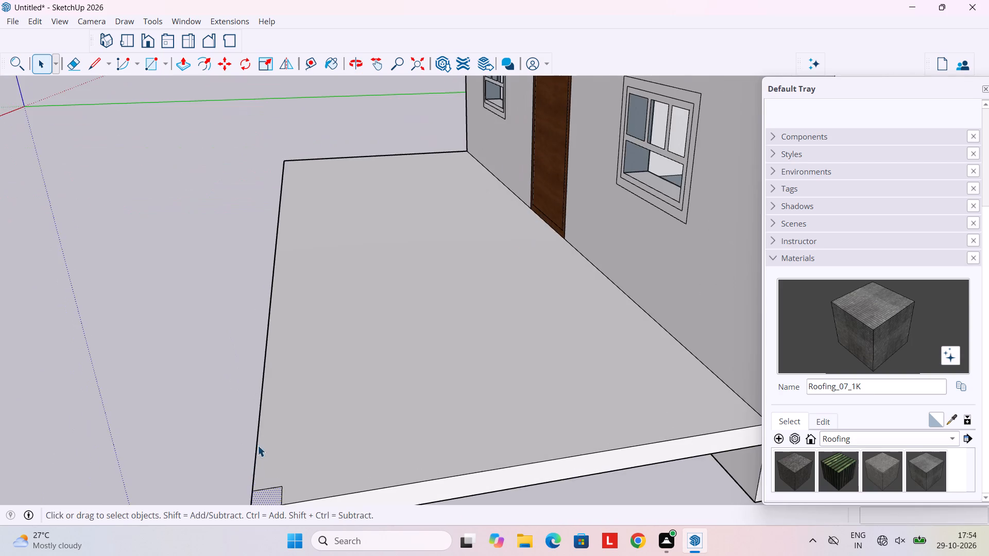
scroll(321, 462, "down", 4)
middle_click_drag(323, 462, 325, 430)
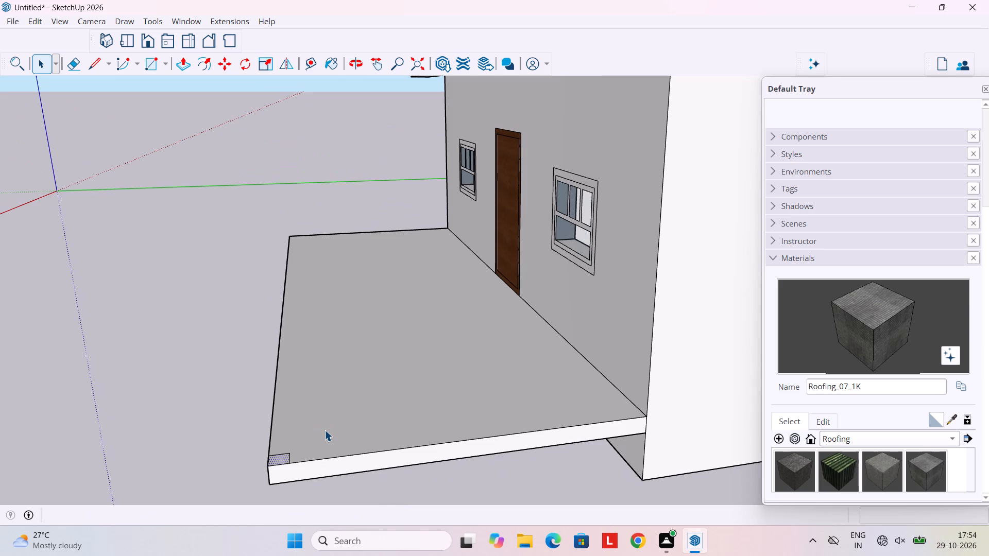
scroll(366, 390, "down", 4)
scroll(420, 329, "down", 5)
middle_click_drag(419, 327, 459, 331)
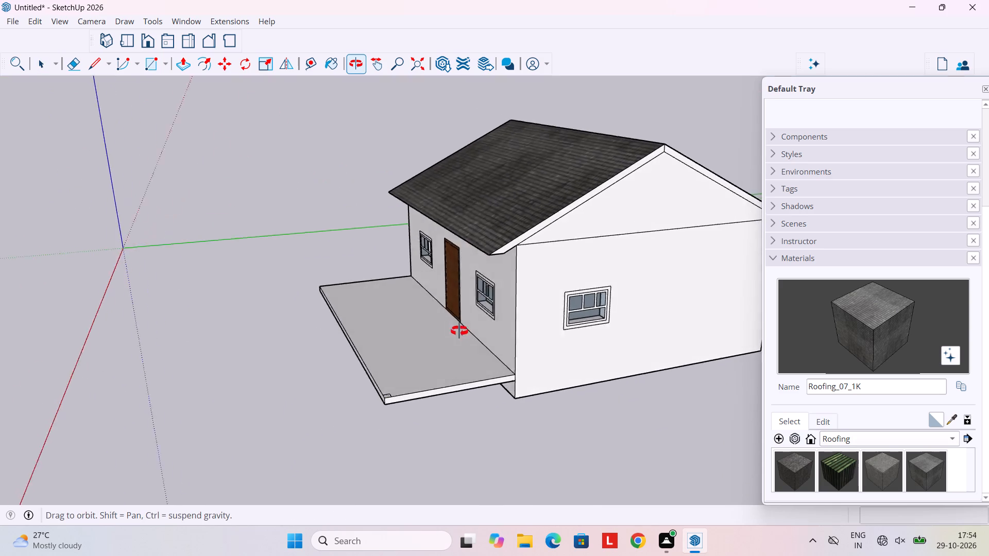
middle_click_drag(459, 331, 442, 352)
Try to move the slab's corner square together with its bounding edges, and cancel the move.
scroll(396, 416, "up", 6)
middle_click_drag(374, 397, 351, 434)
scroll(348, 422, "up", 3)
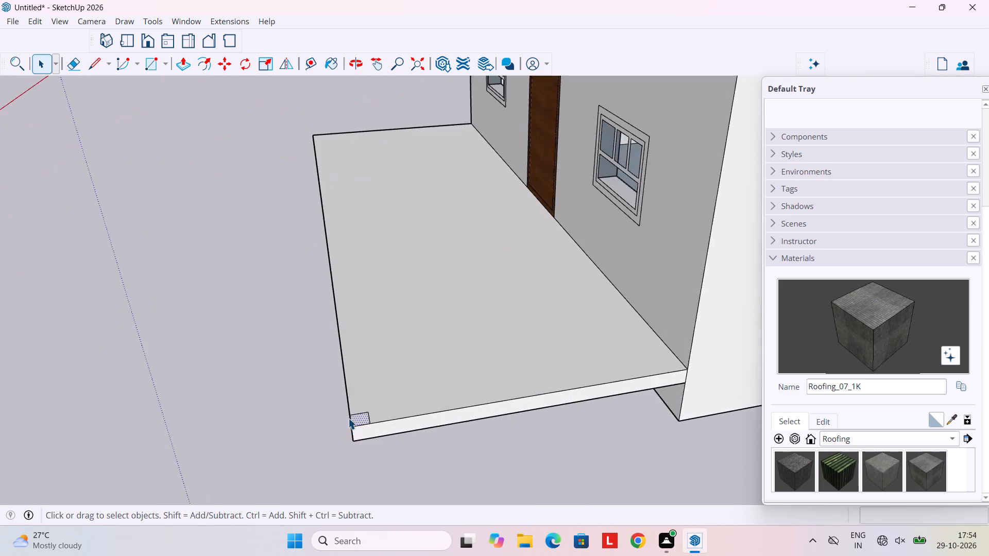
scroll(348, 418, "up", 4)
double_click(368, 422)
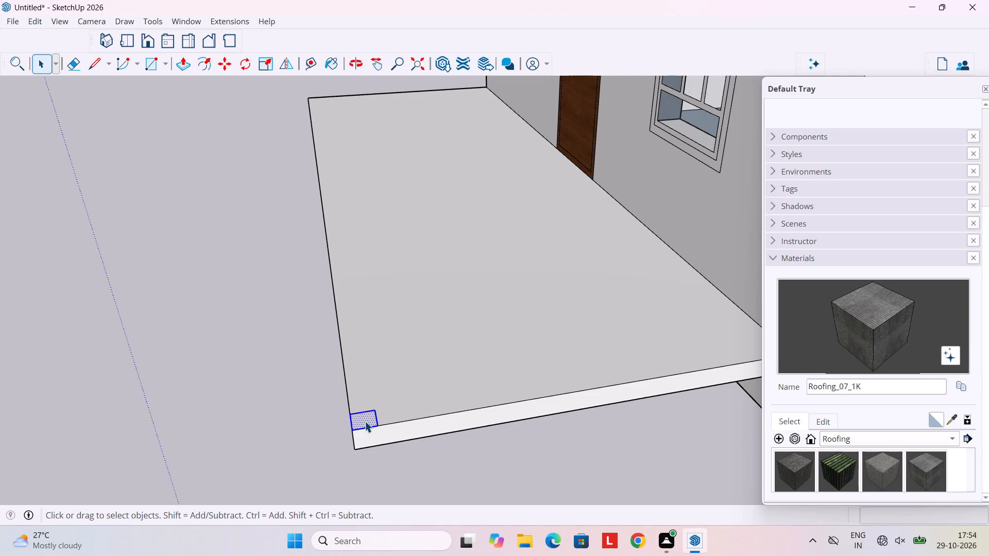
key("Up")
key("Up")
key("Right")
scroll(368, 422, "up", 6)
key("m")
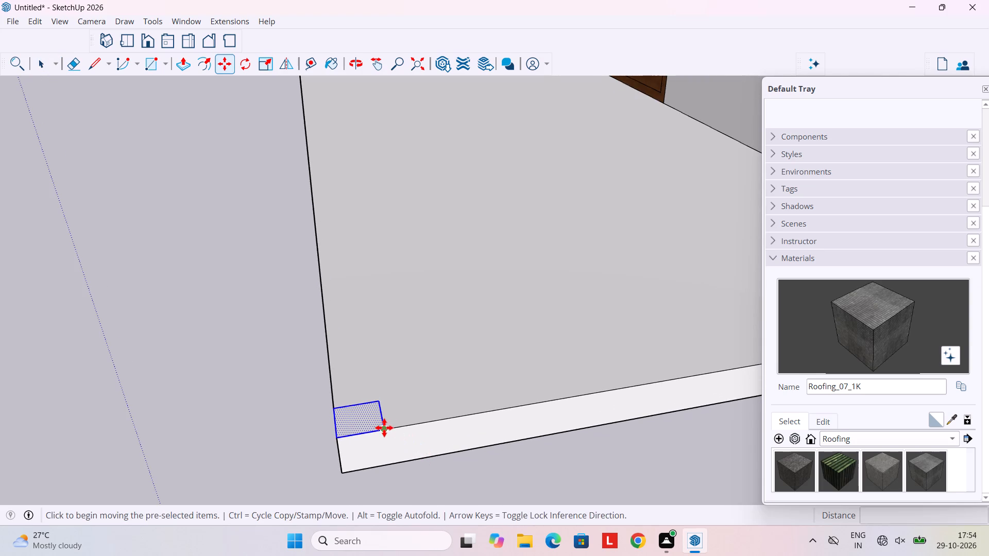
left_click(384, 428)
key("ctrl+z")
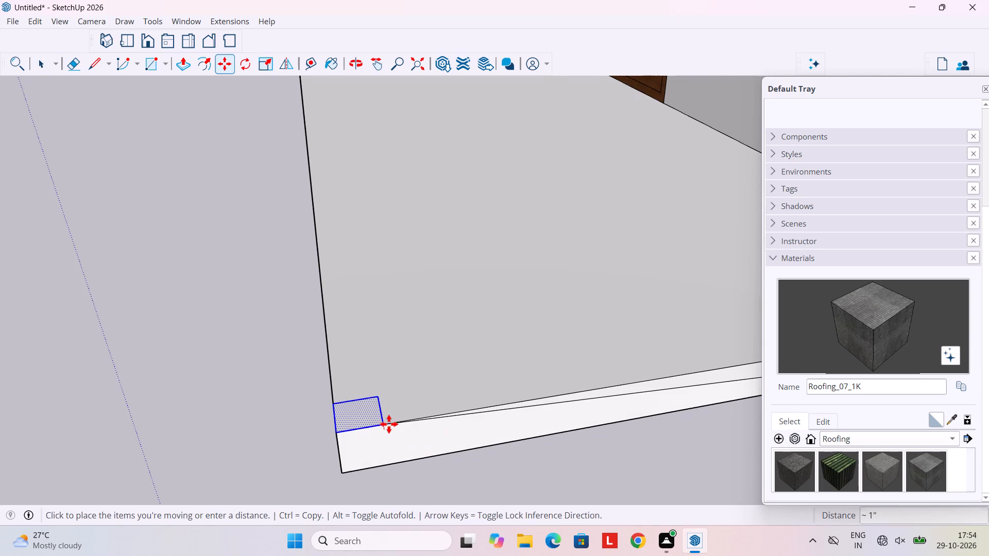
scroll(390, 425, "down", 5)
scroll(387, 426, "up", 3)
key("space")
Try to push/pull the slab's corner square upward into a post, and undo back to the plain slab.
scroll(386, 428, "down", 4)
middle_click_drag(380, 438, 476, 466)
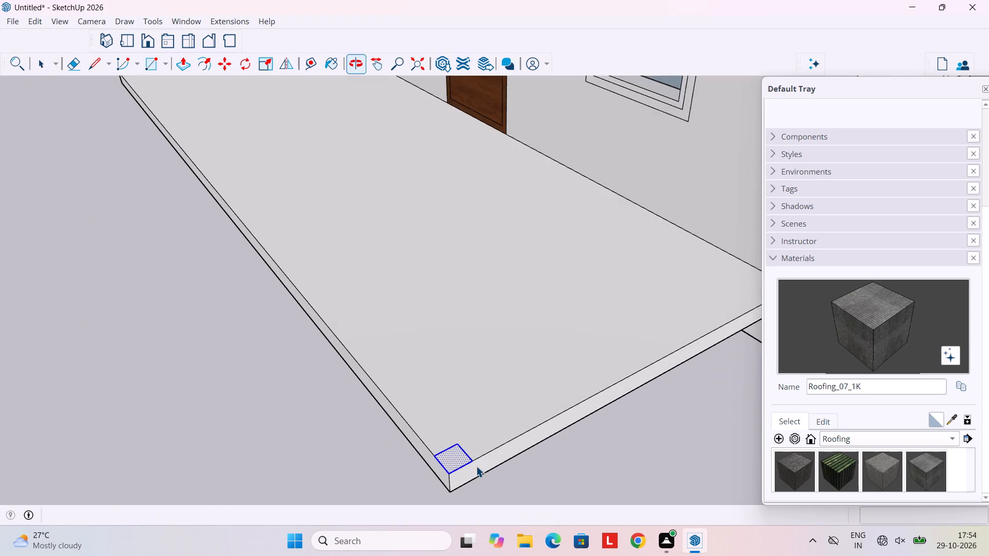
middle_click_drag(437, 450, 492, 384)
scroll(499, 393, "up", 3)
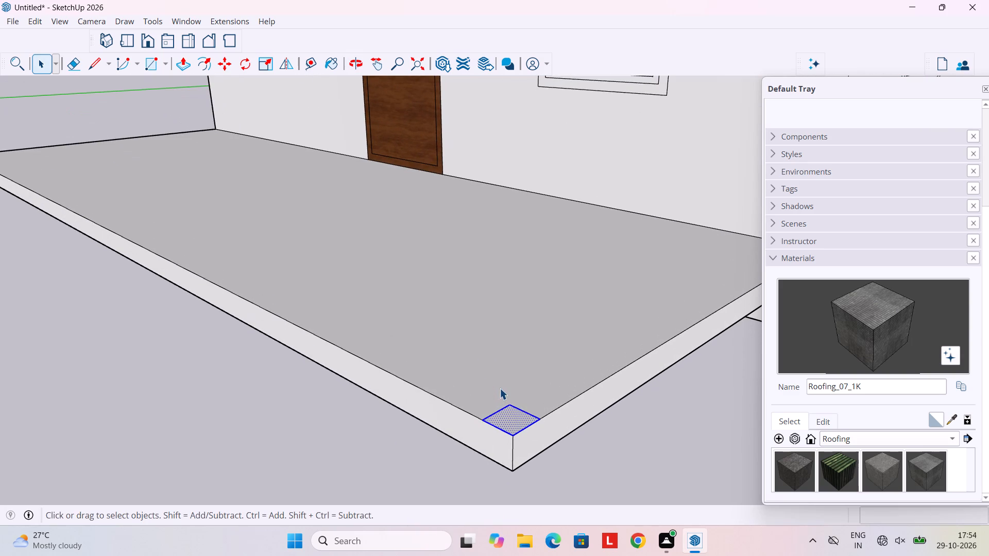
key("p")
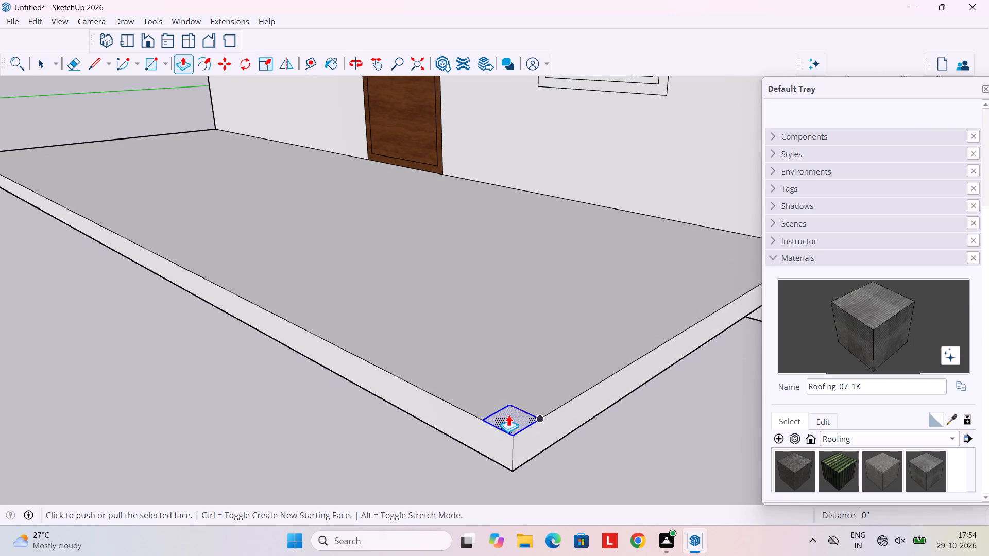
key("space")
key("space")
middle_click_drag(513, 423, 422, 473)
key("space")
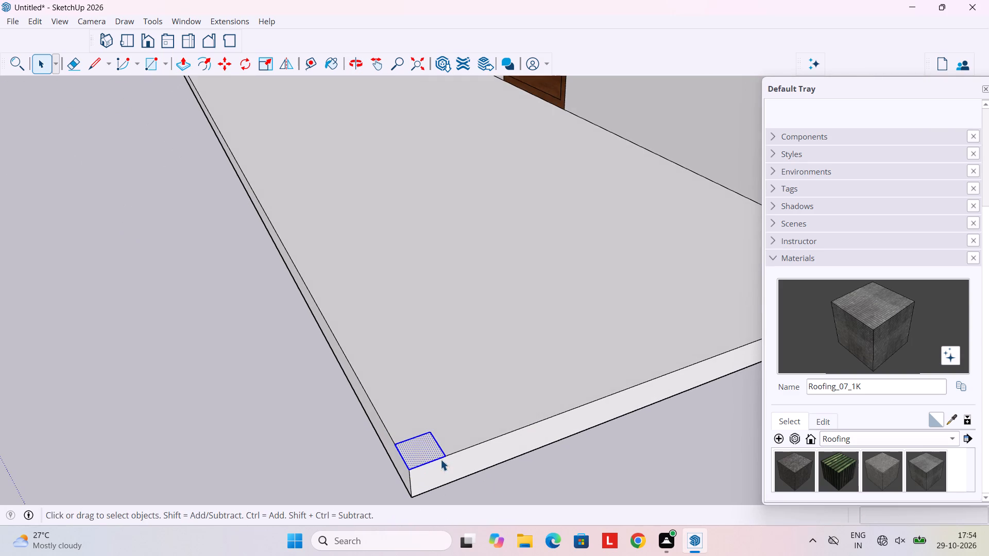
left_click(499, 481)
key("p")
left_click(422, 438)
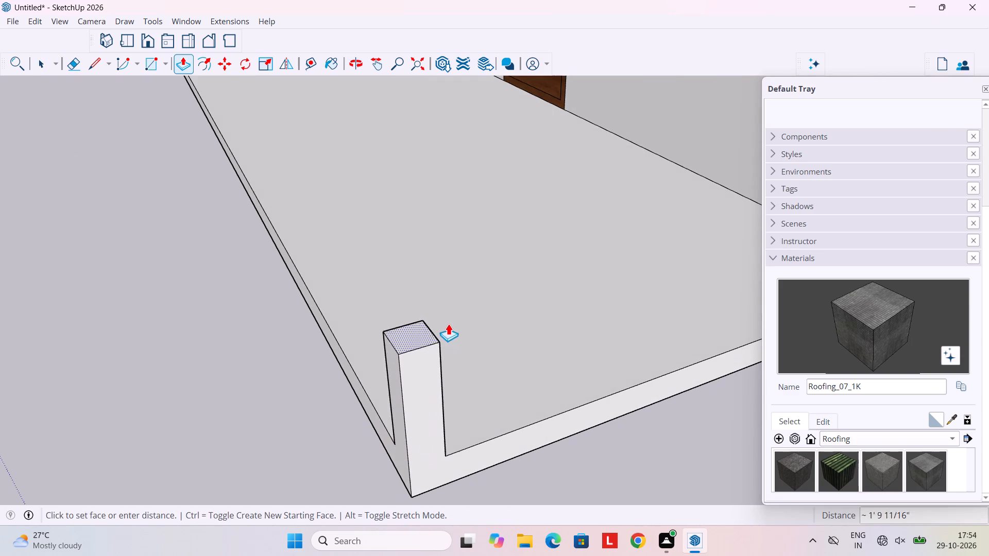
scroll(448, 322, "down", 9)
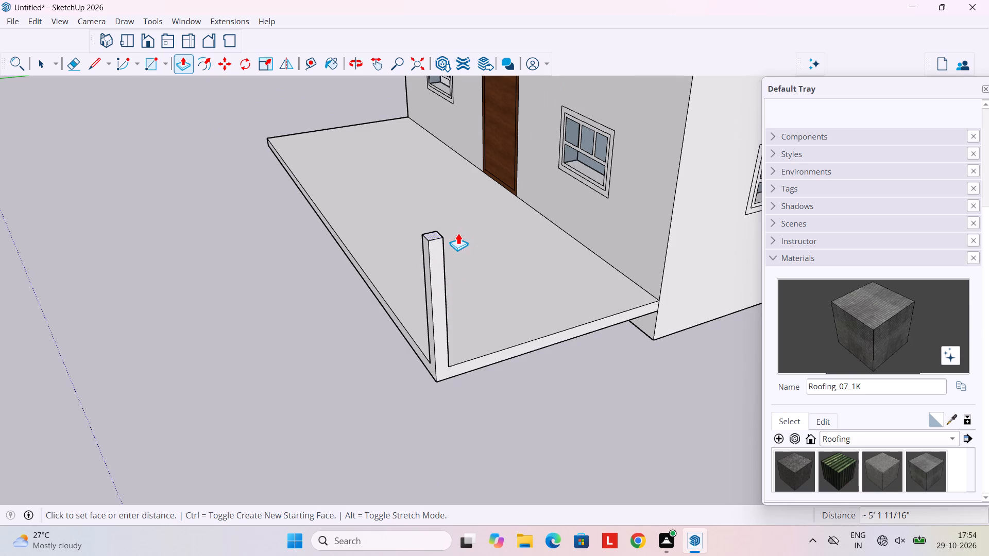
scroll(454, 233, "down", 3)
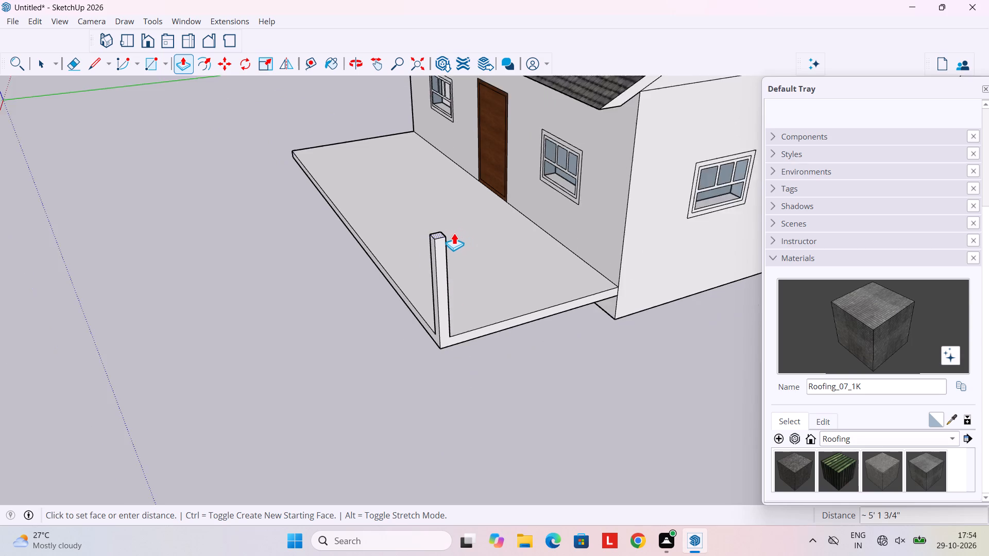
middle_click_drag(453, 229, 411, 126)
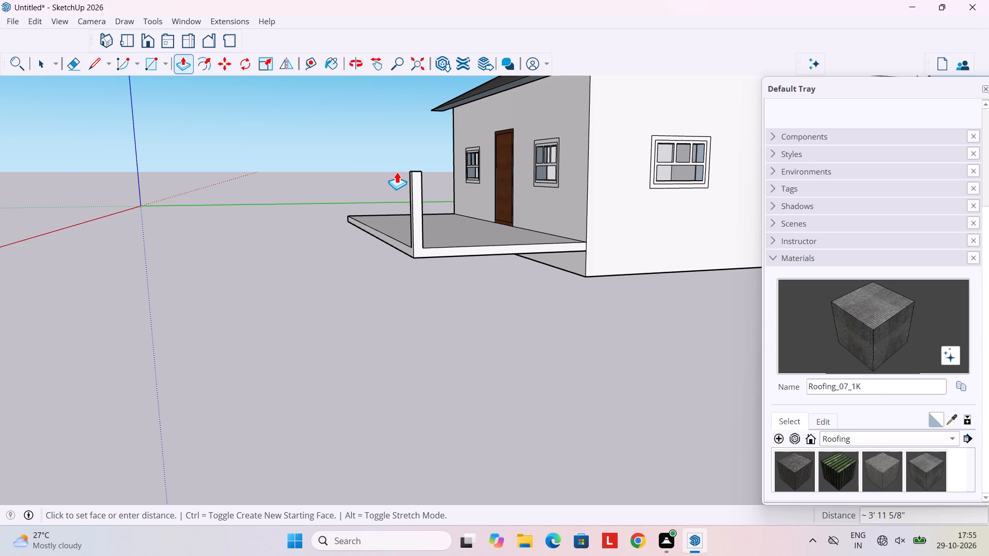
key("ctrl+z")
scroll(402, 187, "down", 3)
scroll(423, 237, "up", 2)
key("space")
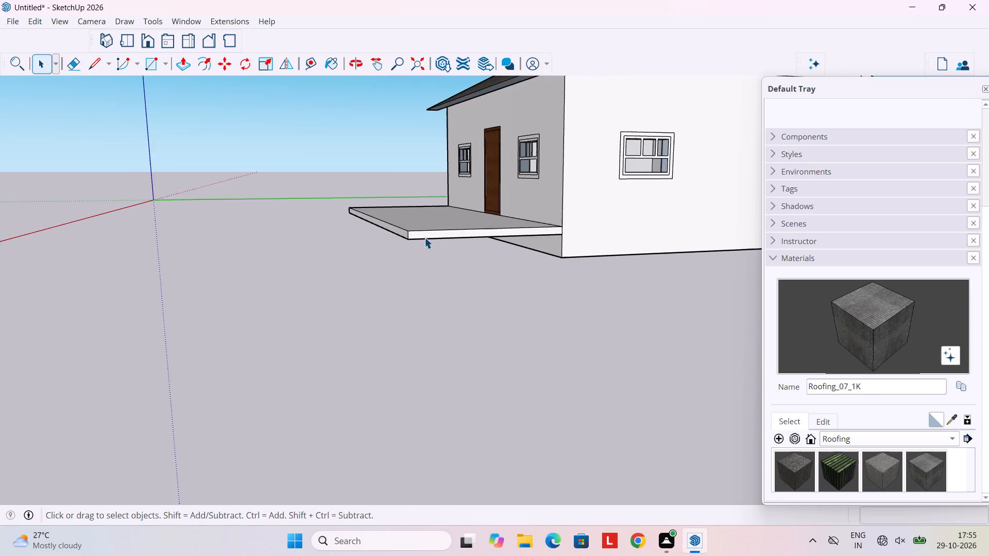
Make a group from the front slab's top face together with its bounding edges.
scroll(425, 237, "up", 4)
double_click(430, 234)
scroll(386, 233, "down", 4)
middle_click_drag(386, 239, 395, 331)
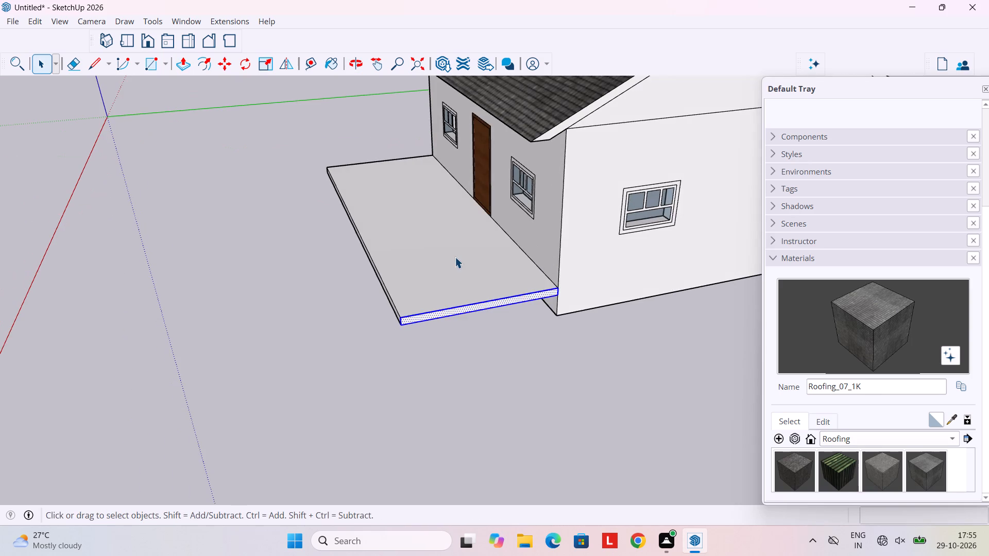
double_click(455, 257)
middle_click_drag(453, 275, 441, 205)
middle_click_drag(440, 225, 427, 324)
key("space")
scroll(417, 340, "up", 5)
key("space")
key("space")
scroll(415, 373, "up", 1)
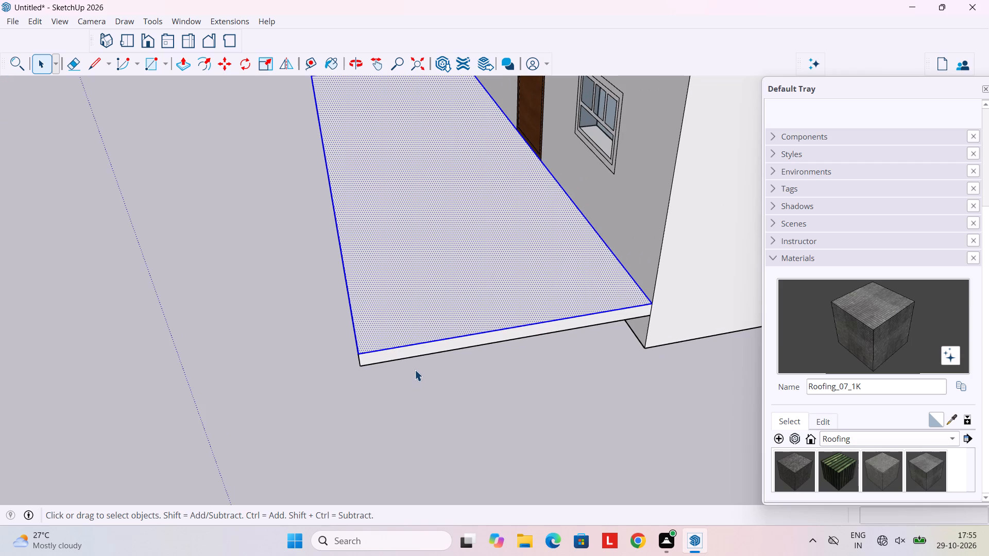
key("ctrl+z")
double_click(461, 373)
double_click(435, 309)
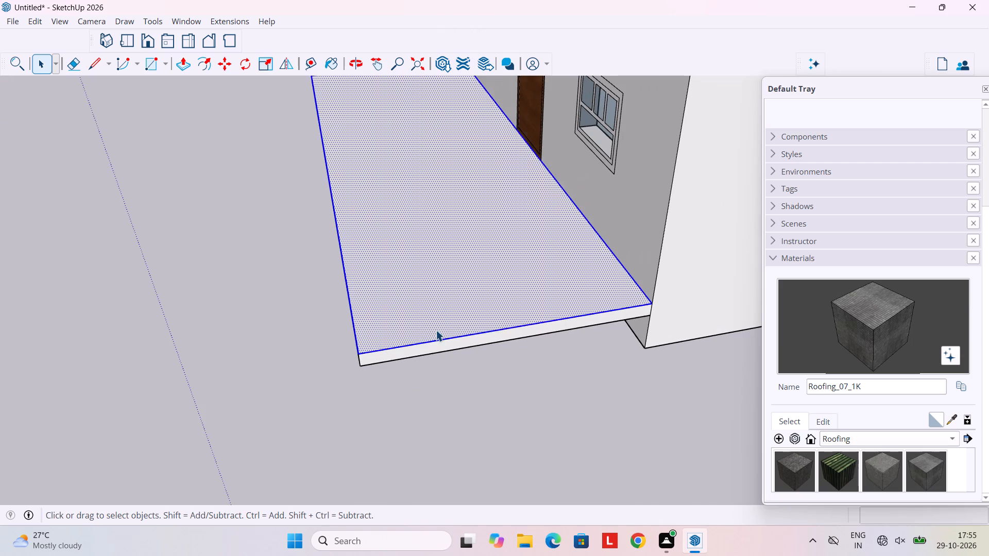
right_click(436, 330)
left_click(487, 142)
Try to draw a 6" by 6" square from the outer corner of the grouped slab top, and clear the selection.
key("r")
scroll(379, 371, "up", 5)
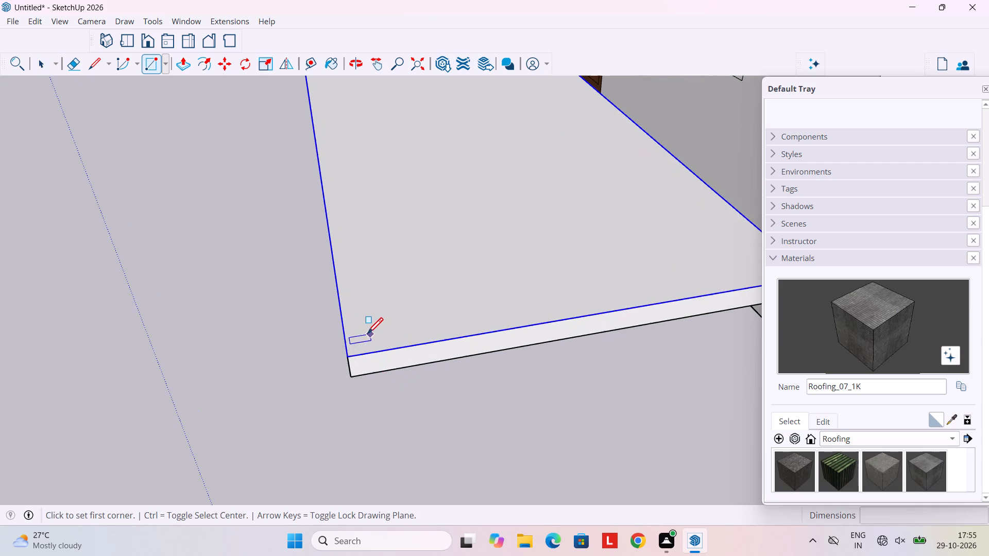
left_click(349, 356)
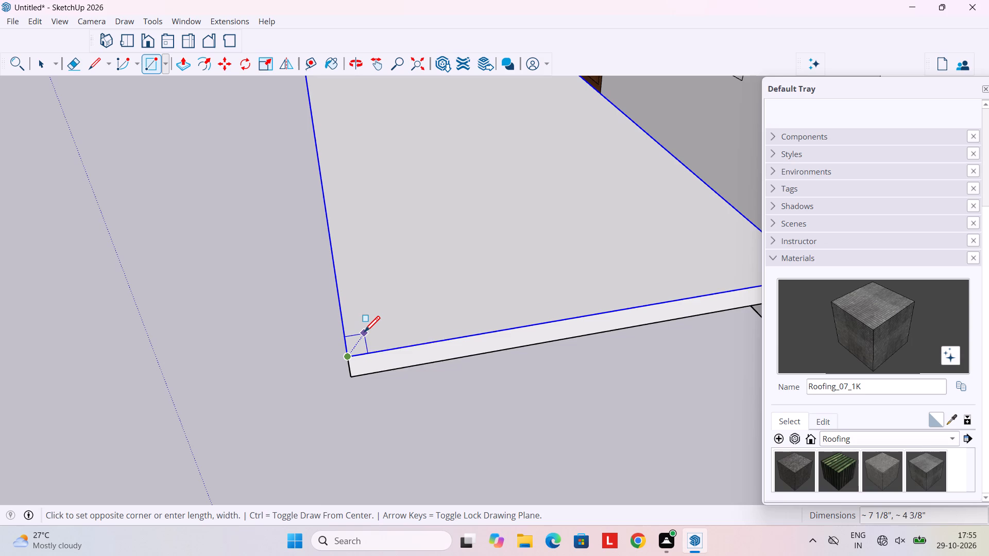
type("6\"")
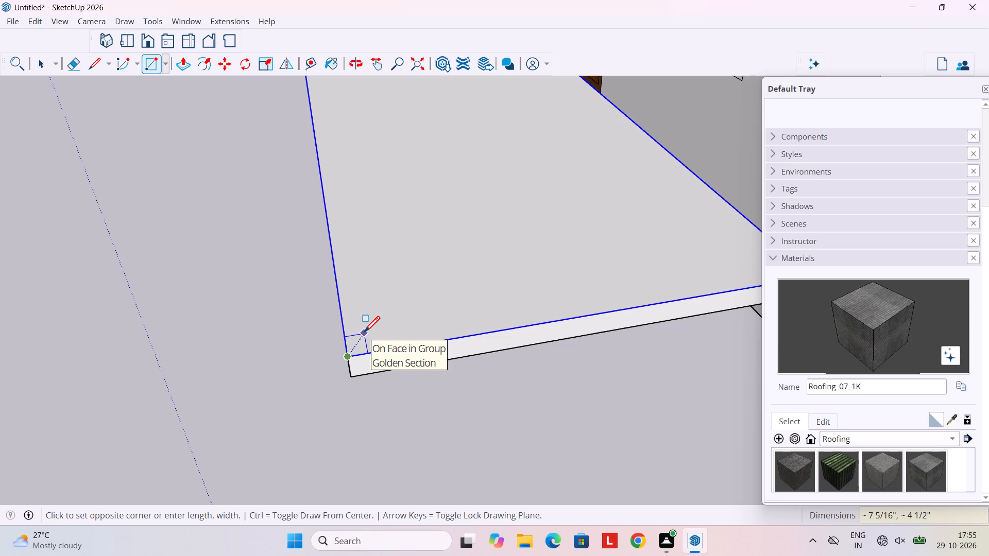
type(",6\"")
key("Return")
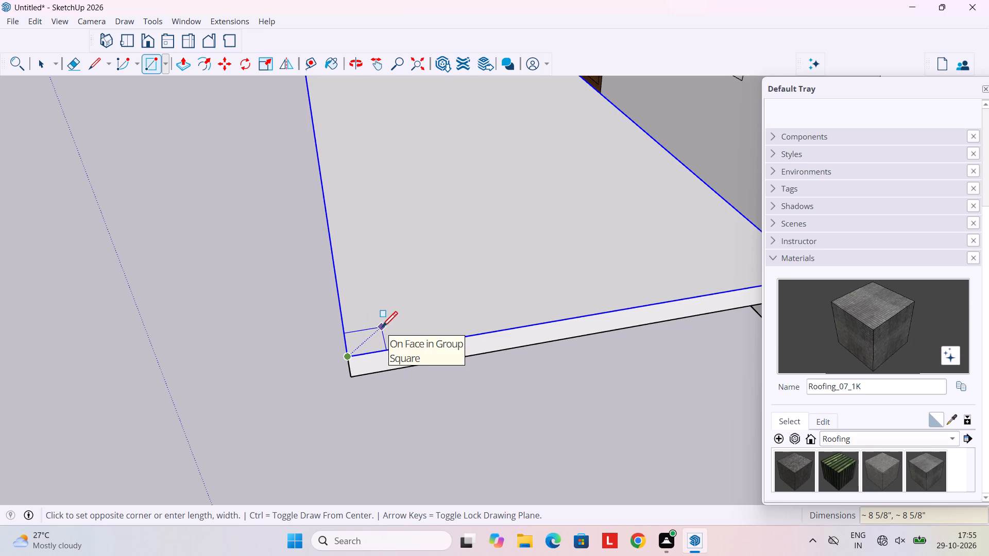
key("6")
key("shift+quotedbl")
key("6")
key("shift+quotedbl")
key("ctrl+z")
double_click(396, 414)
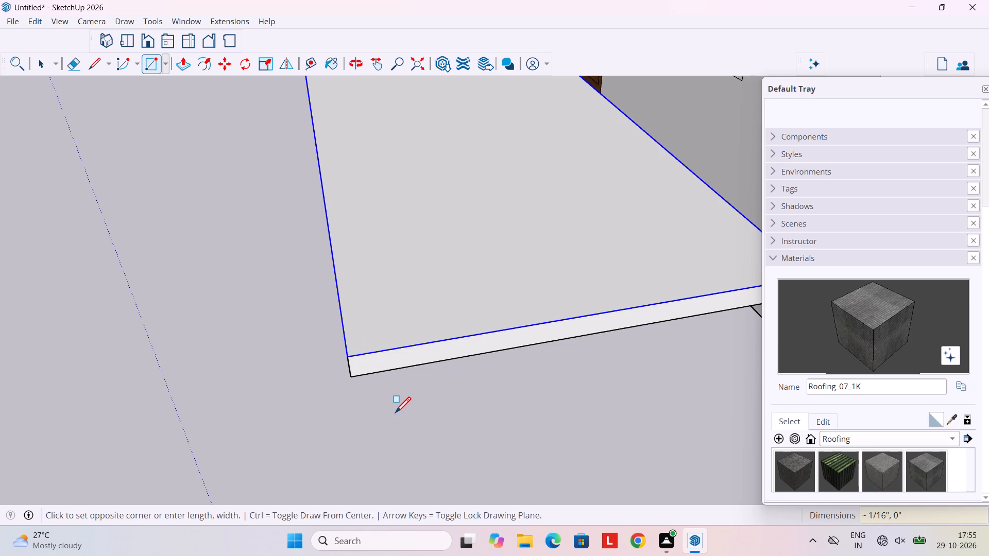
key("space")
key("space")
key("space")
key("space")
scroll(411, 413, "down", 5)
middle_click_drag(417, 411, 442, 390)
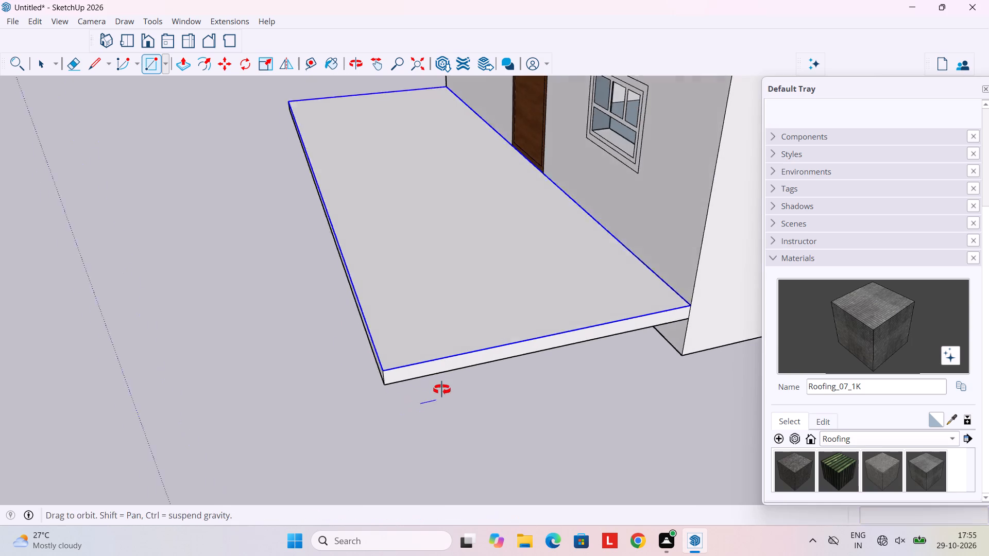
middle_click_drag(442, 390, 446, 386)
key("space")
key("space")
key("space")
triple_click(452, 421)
Draw a 6" by 6" square on the slab top, starting at its front outer corner.
scroll(427, 391, "up", 3)
middle_click_drag(399, 349, 375, 371)
scroll(405, 359, "down", 11)
middle_click_drag(456, 379, 439, 362)
scroll(423, 350, "up", 5)
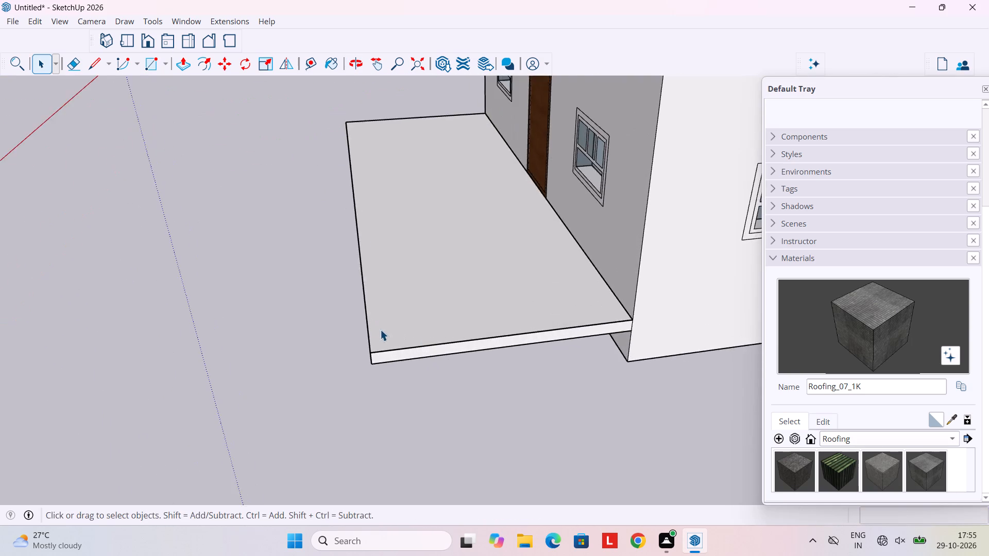
middle_click_drag(380, 329, 343, 399)
scroll(383, 375, "up", 4)
key("r")
scroll(370, 370, "up", 3)
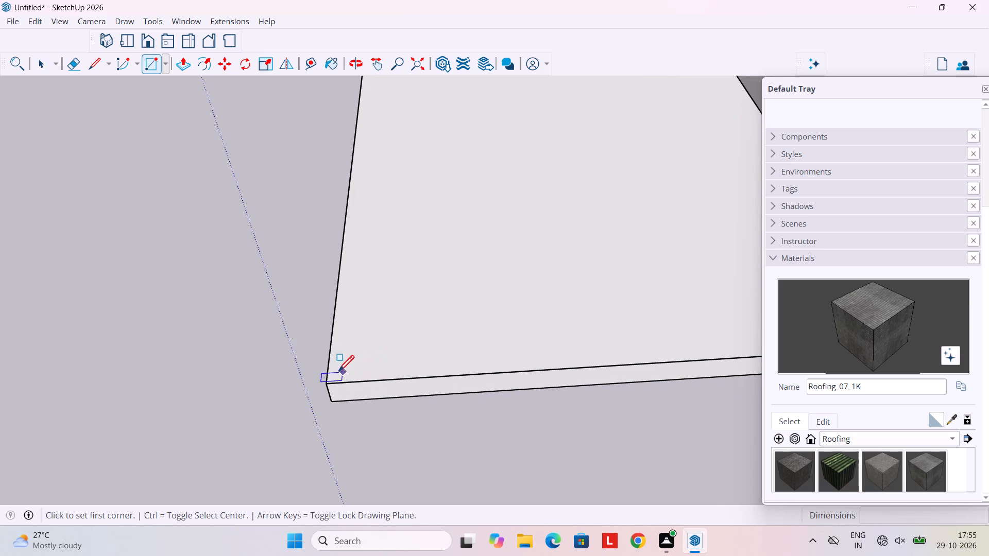
left_click(327, 384)
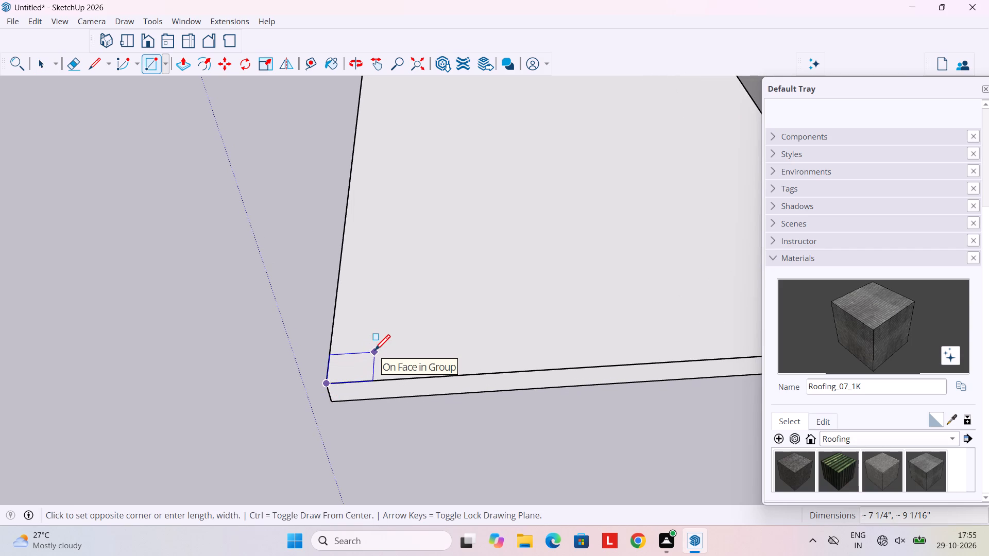
key("6")
key("shift+quotedbl")
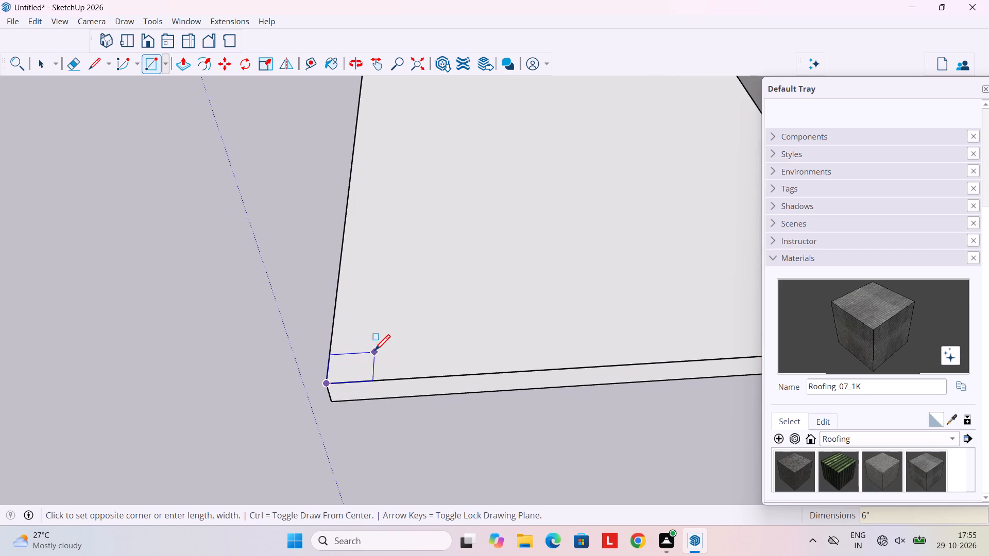
key("comma")
key("6")
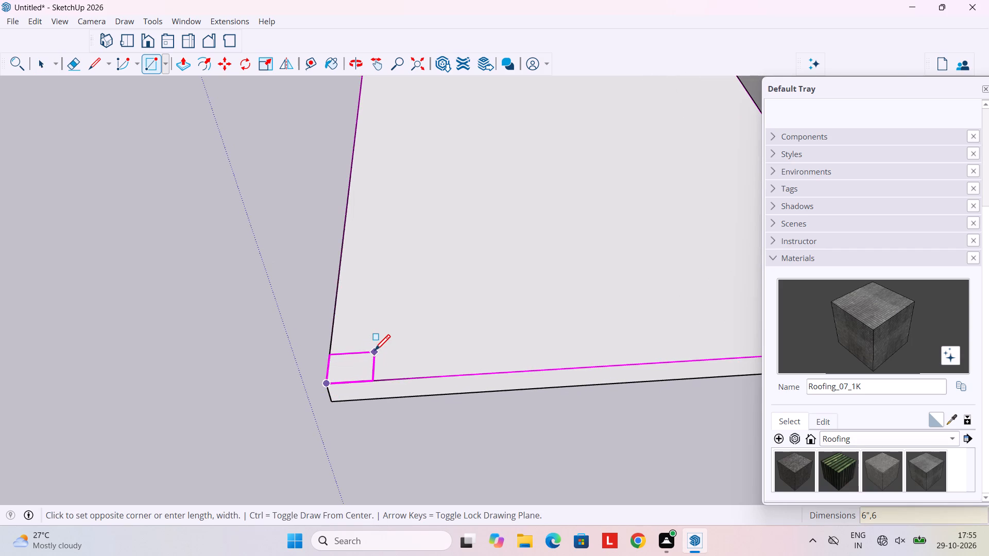
key("shift+quotedbl")
key("Return")
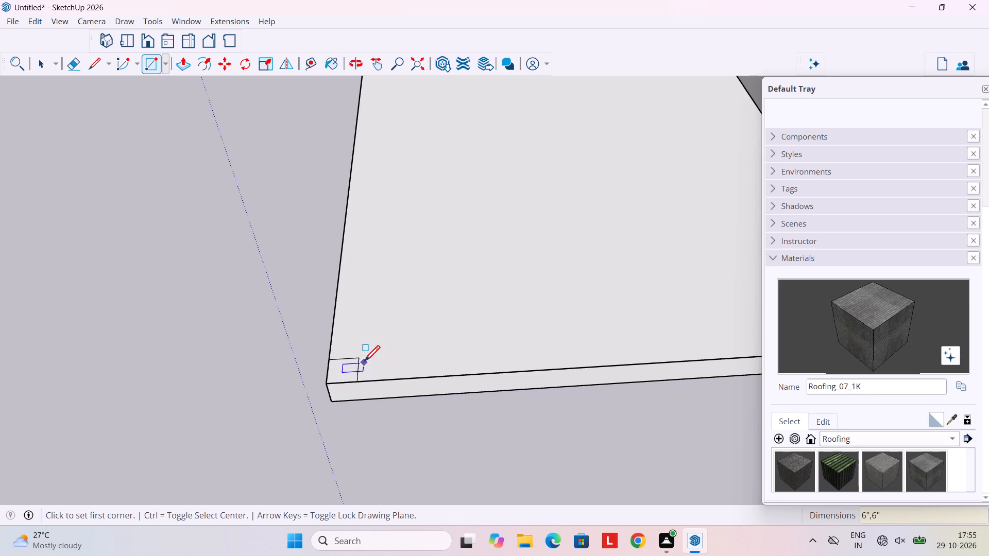
key("space")
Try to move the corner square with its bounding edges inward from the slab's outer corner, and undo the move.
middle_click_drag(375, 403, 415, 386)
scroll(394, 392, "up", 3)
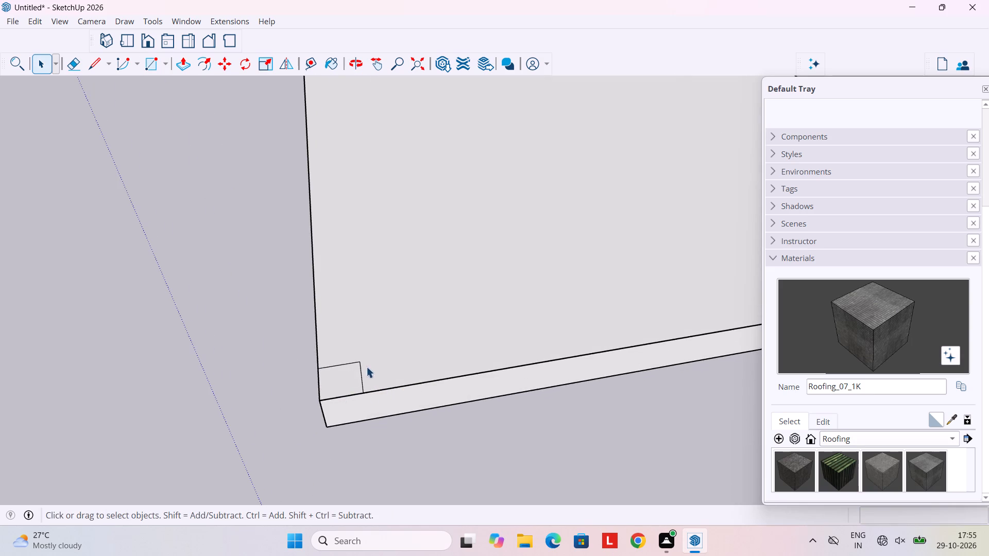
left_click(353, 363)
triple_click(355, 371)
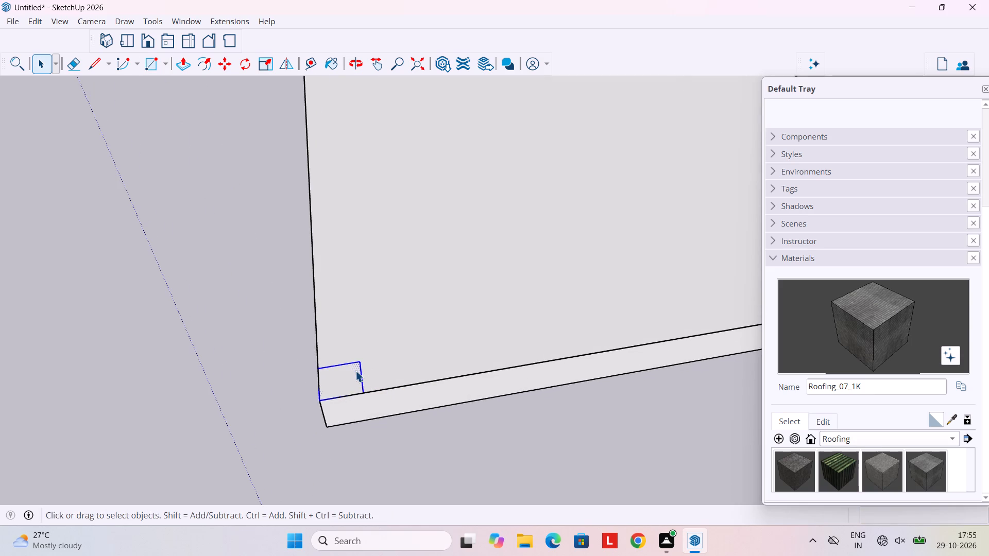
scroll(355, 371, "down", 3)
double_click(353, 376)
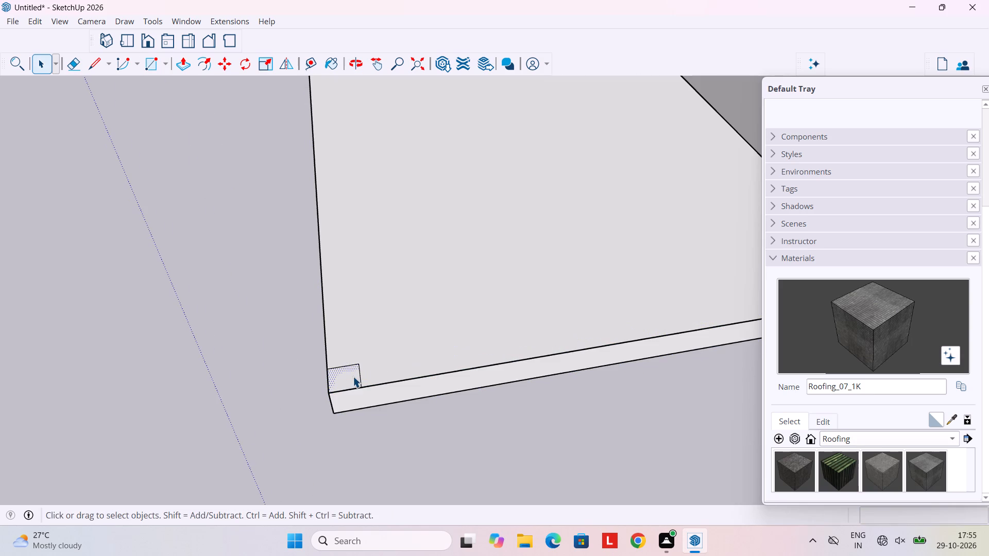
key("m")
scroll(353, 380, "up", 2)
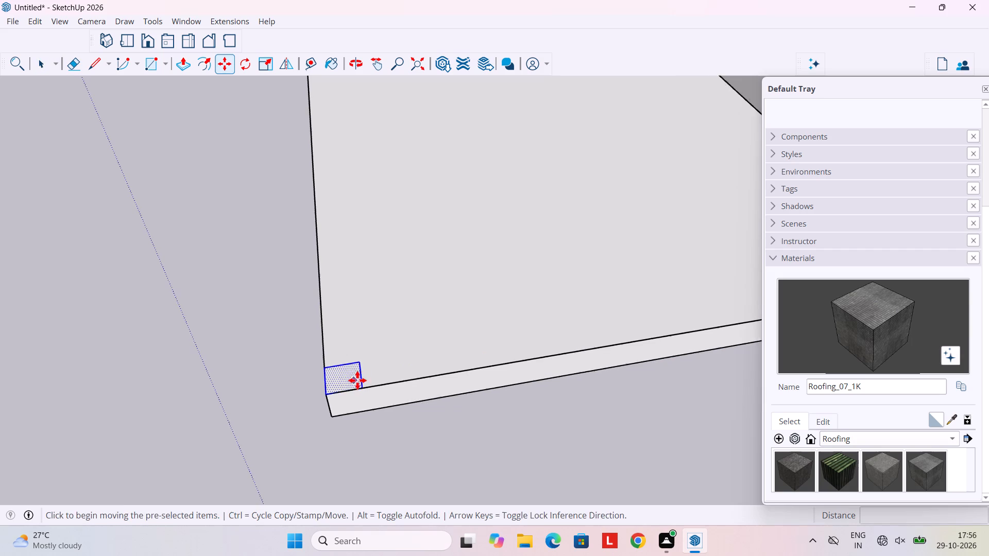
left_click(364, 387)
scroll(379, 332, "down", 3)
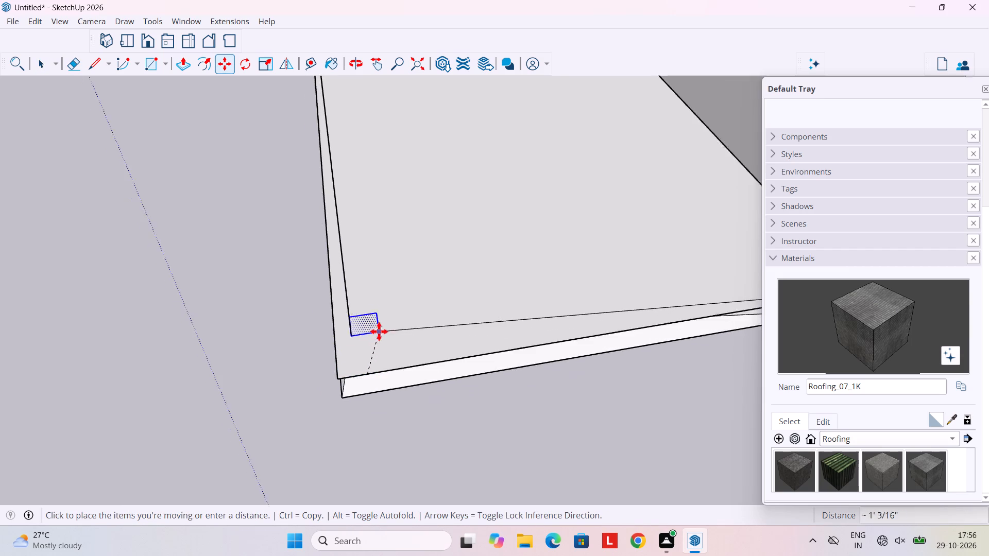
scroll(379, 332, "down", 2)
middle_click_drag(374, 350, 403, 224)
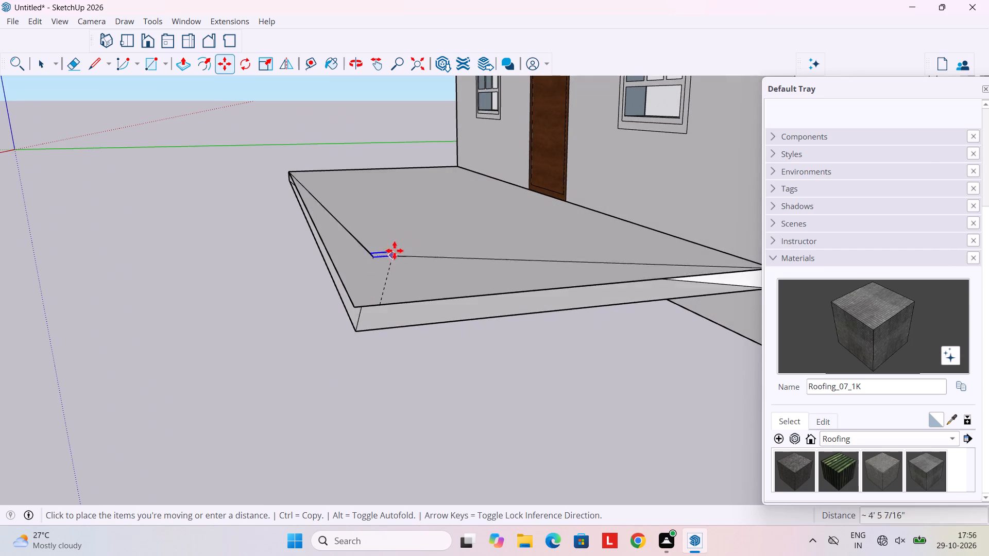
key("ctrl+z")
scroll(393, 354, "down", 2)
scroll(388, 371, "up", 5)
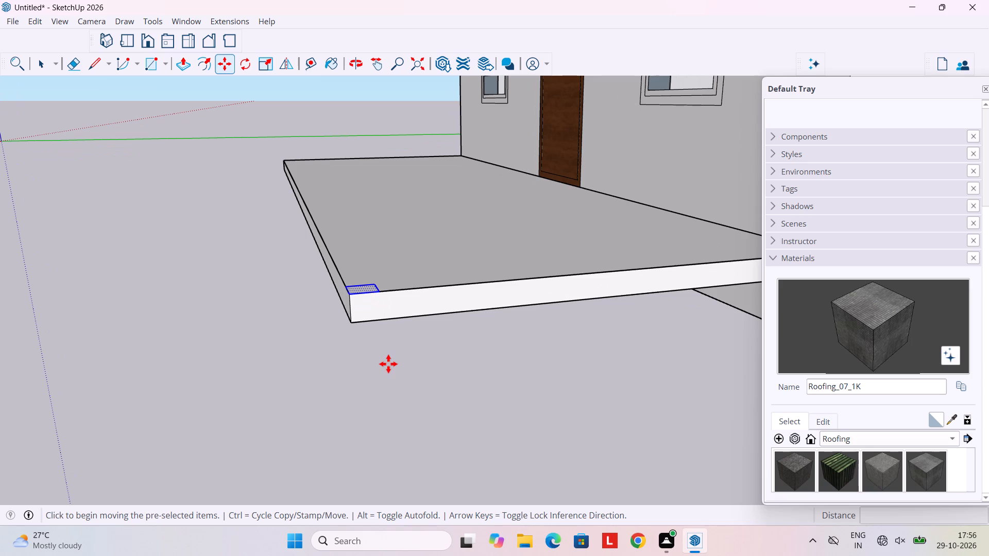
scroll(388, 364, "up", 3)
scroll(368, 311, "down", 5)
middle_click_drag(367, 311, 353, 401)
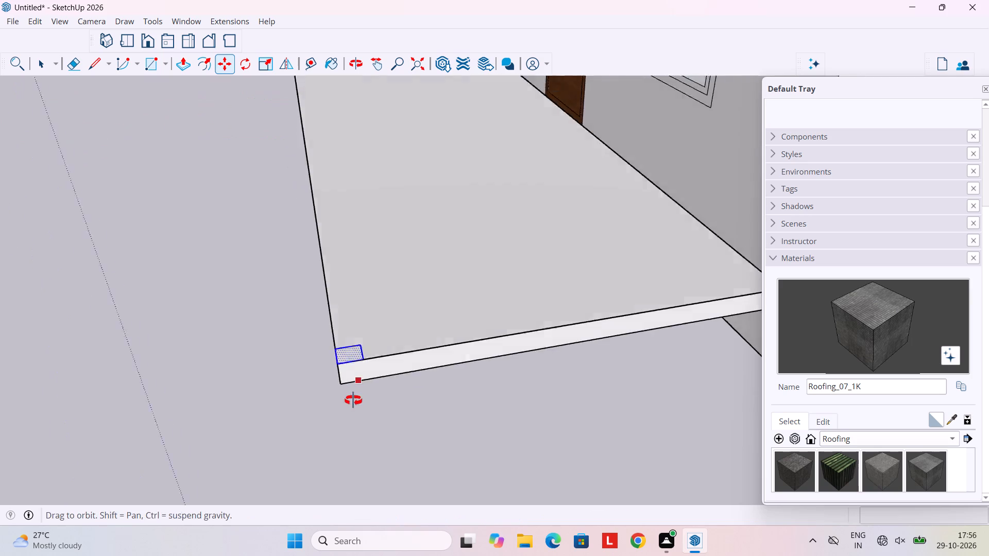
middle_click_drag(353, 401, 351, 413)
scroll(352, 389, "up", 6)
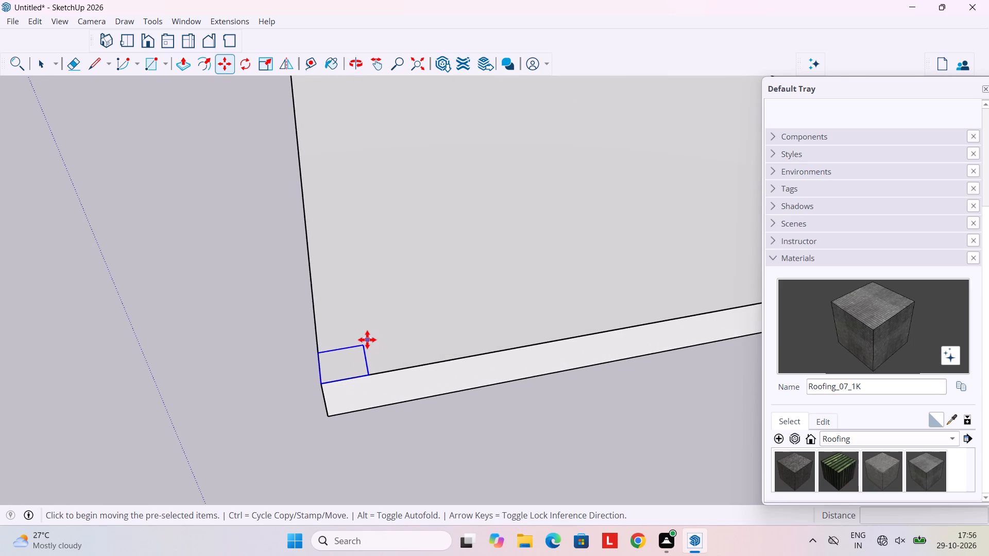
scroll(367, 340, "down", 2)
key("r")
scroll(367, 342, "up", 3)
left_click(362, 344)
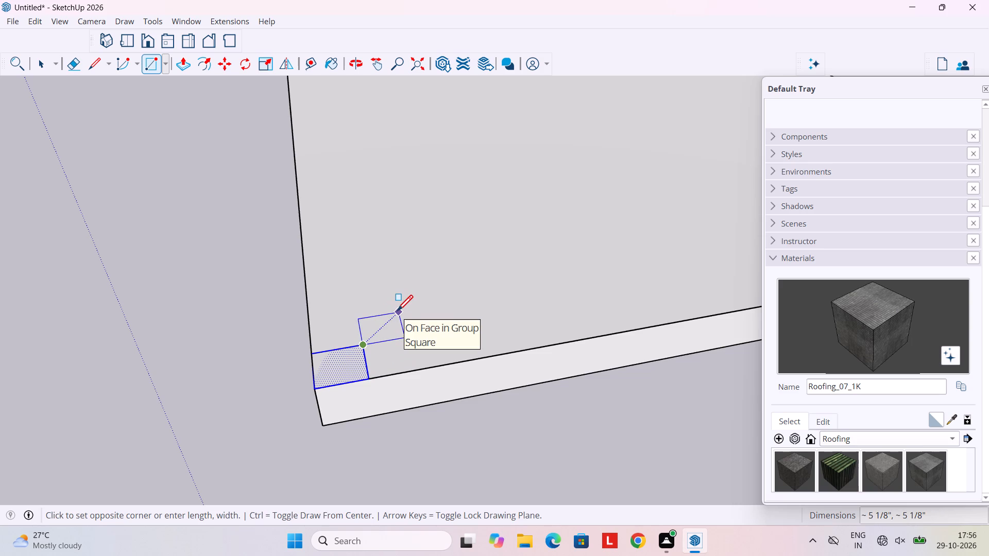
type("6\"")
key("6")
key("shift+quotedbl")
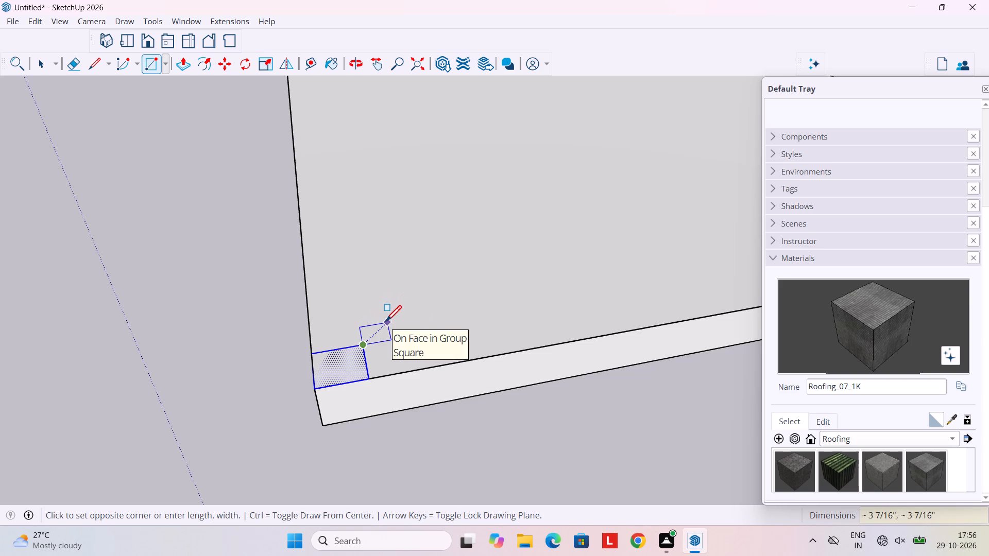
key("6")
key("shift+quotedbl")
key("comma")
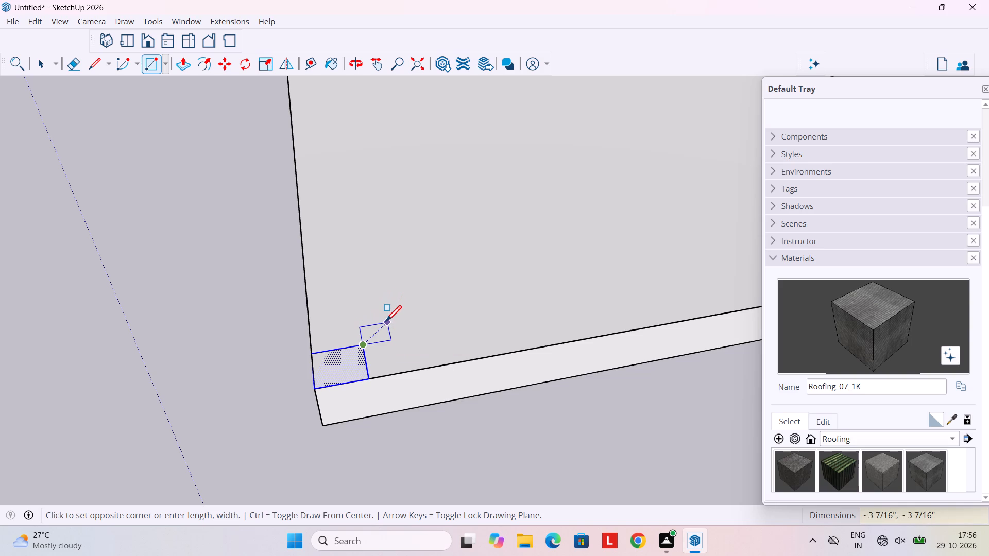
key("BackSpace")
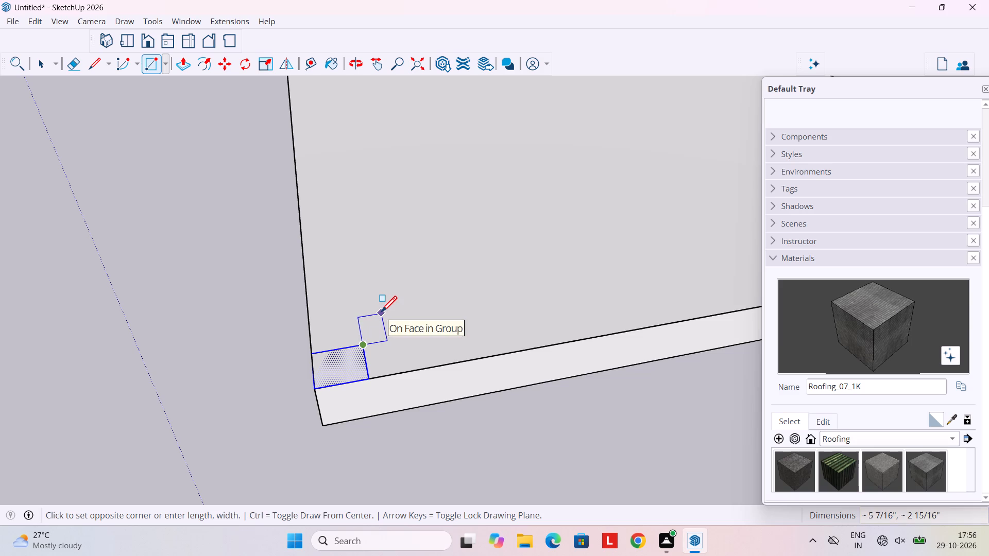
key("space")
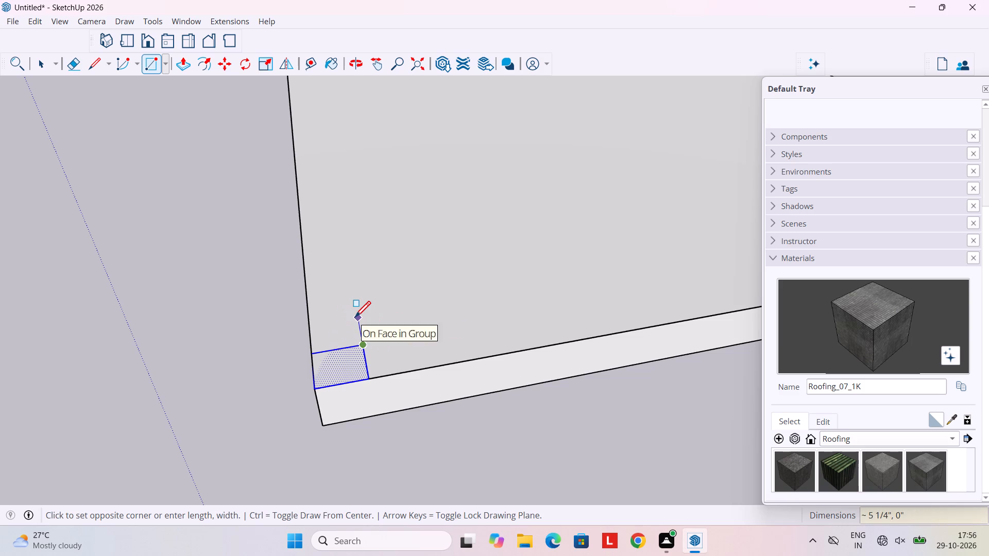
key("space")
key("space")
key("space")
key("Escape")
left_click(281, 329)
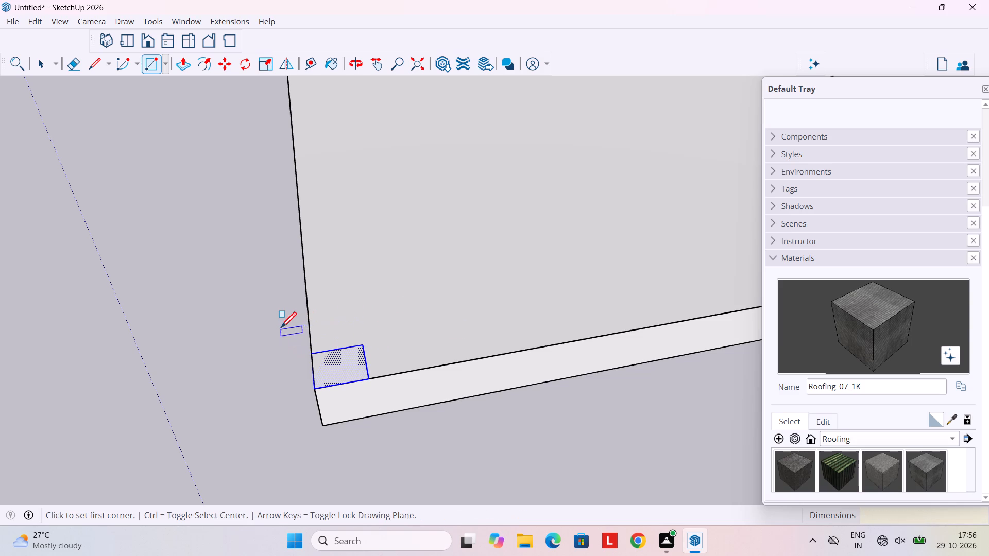
Draw a circle of 3" radius on the slab top, centred on the inner corner of the 6" square.
scroll(328, 331, "up", 2)
key("space")
key("c")
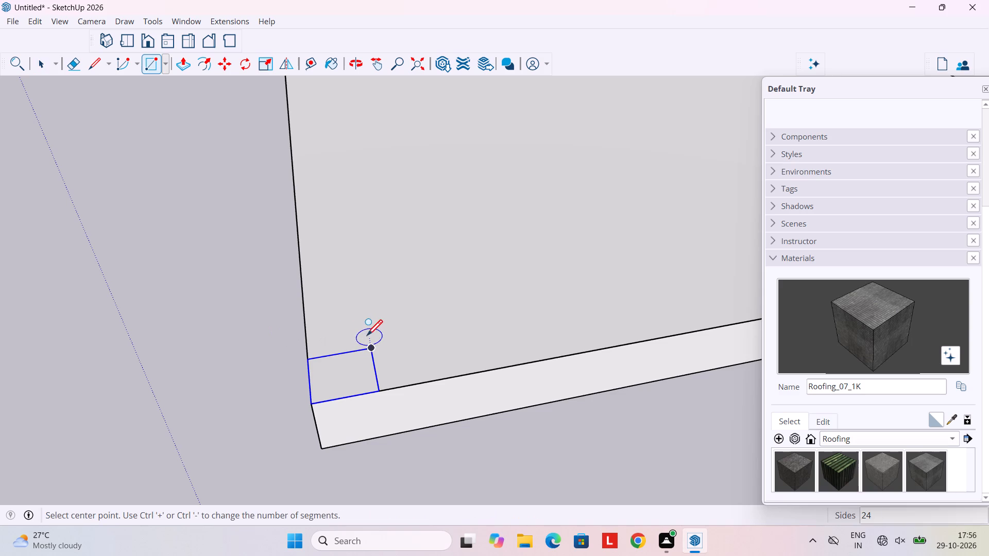
left_click(368, 351)
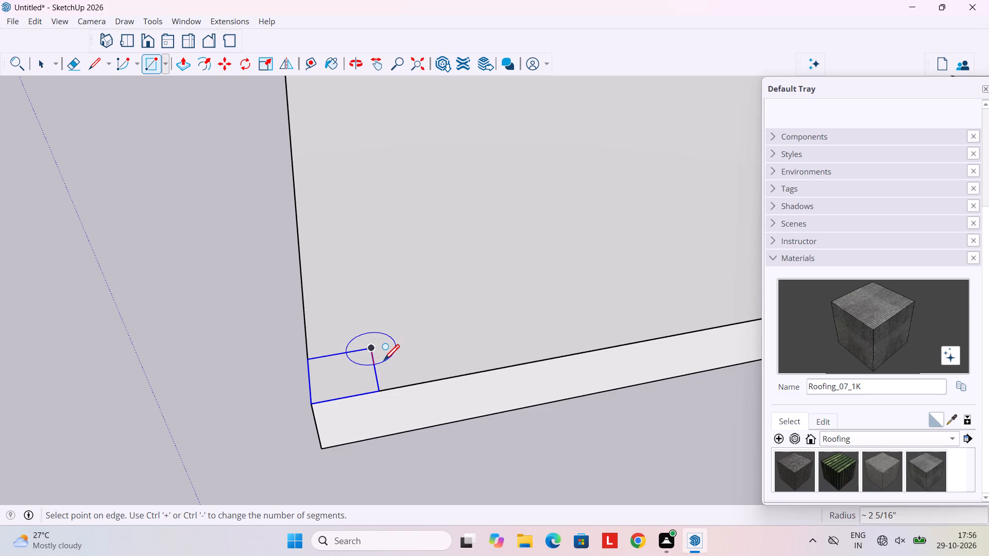
type("3\"")
key("Return")
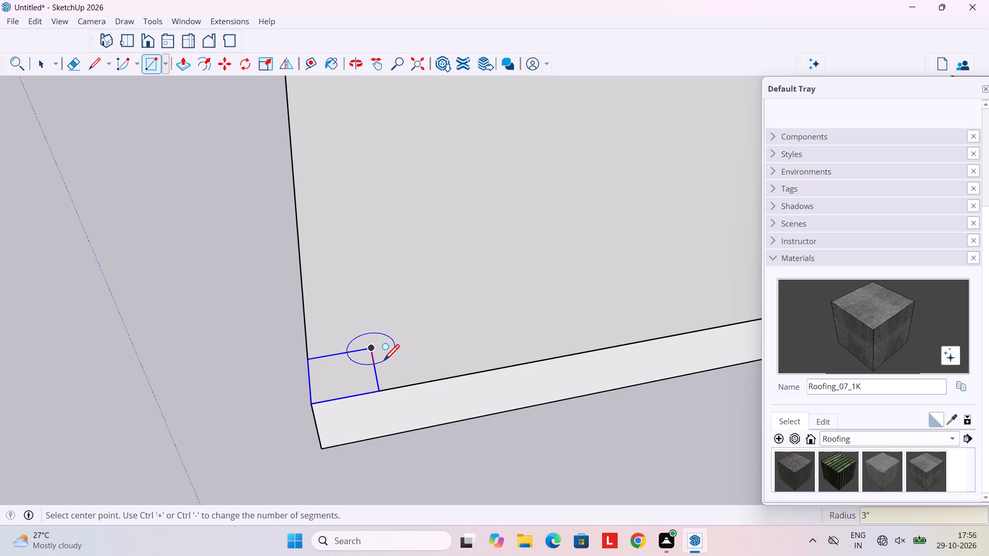
Delete the 6" square's remaining edges outside and inside the circle, leaving only the circle on the slab top.
scroll(328, 369, "up", 1)
key("space")
key("space")
scroll(331, 366, "up", 3)
left_click(330, 351)
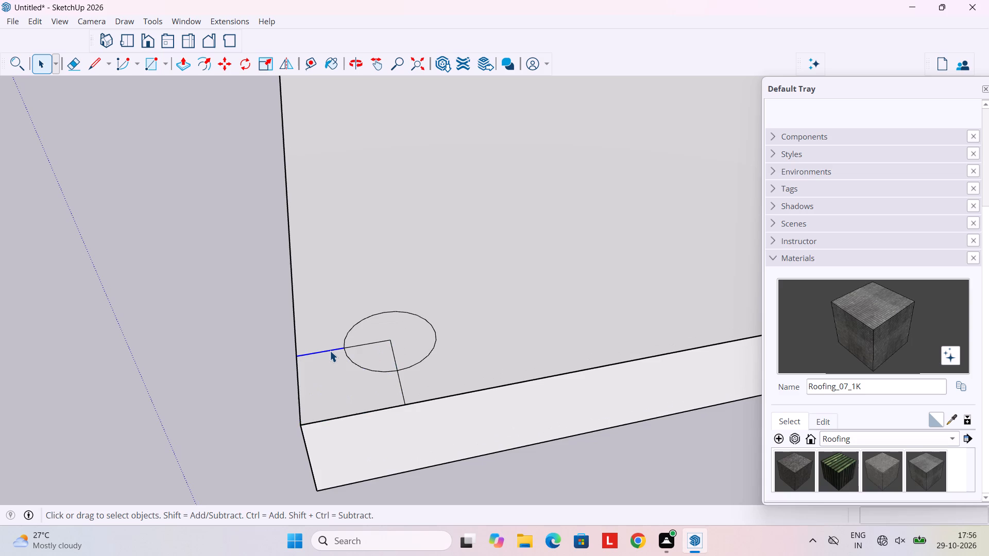
left_click_drag(330, 351, 330, 358)
left_click(329, 350)
key("Delete")
left_click(372, 343)
key("Delete")
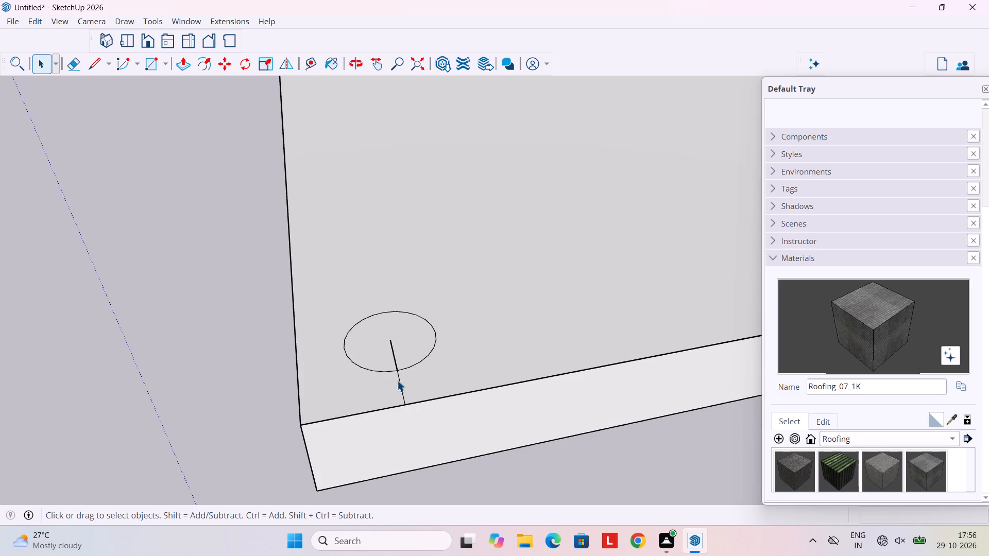
left_click(398, 380)
key("Delete")
key("Delete")
double_click(393, 356)
key("Delete")
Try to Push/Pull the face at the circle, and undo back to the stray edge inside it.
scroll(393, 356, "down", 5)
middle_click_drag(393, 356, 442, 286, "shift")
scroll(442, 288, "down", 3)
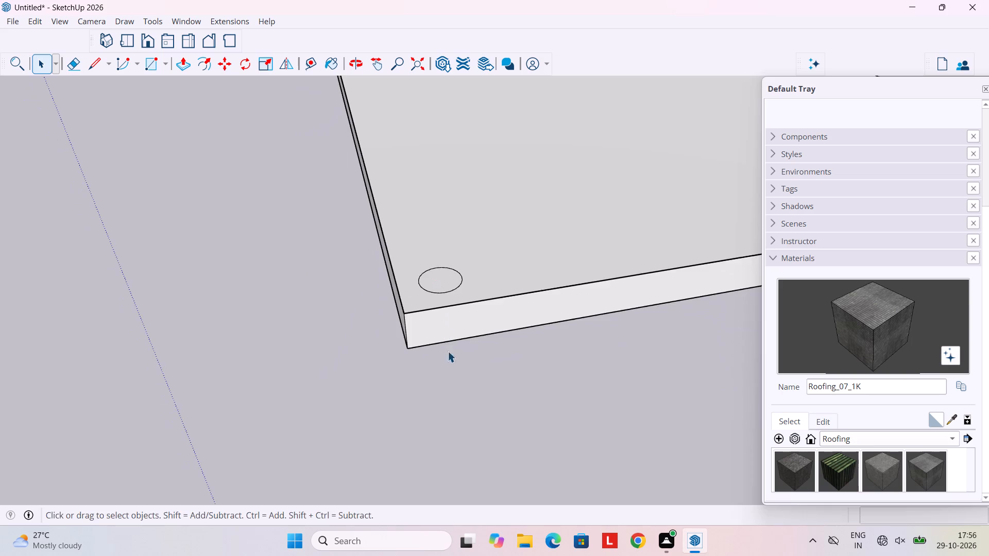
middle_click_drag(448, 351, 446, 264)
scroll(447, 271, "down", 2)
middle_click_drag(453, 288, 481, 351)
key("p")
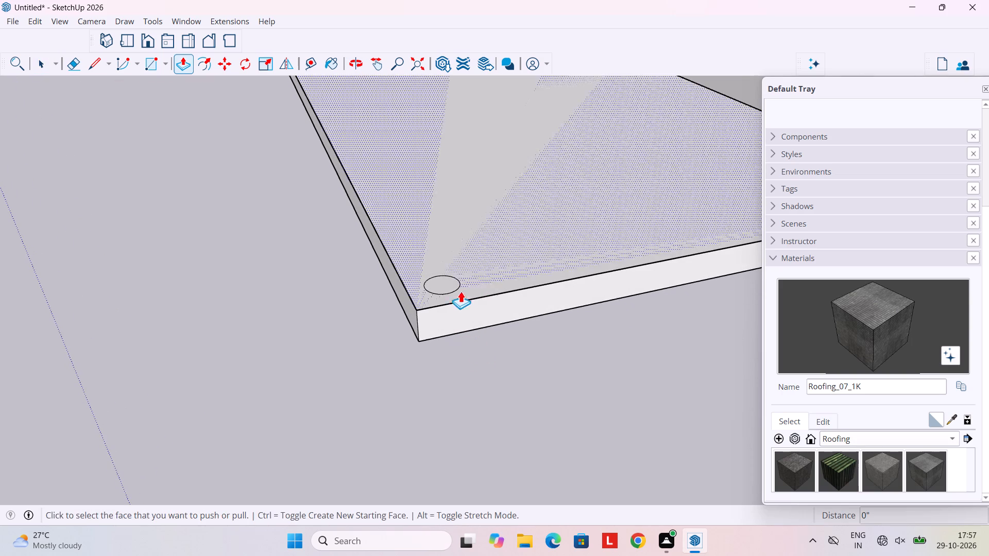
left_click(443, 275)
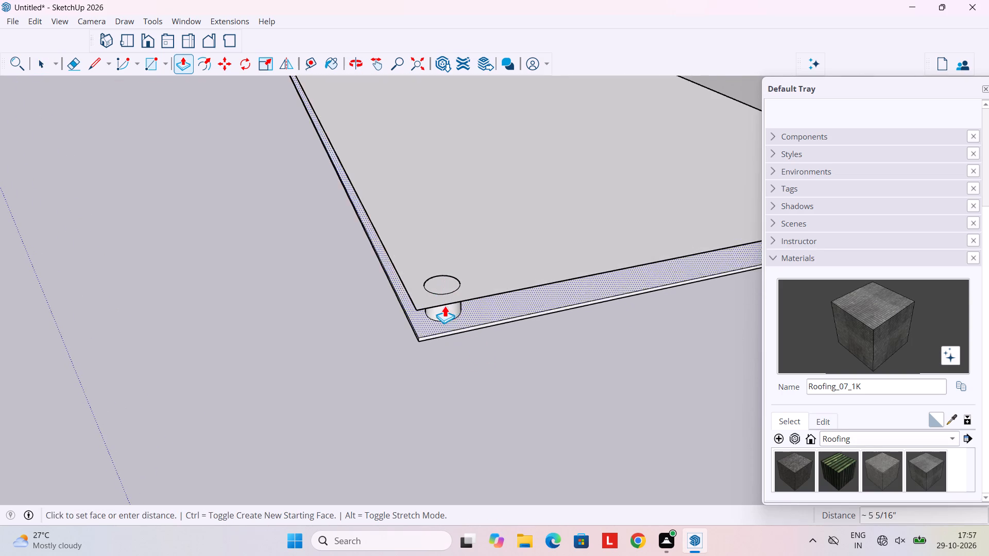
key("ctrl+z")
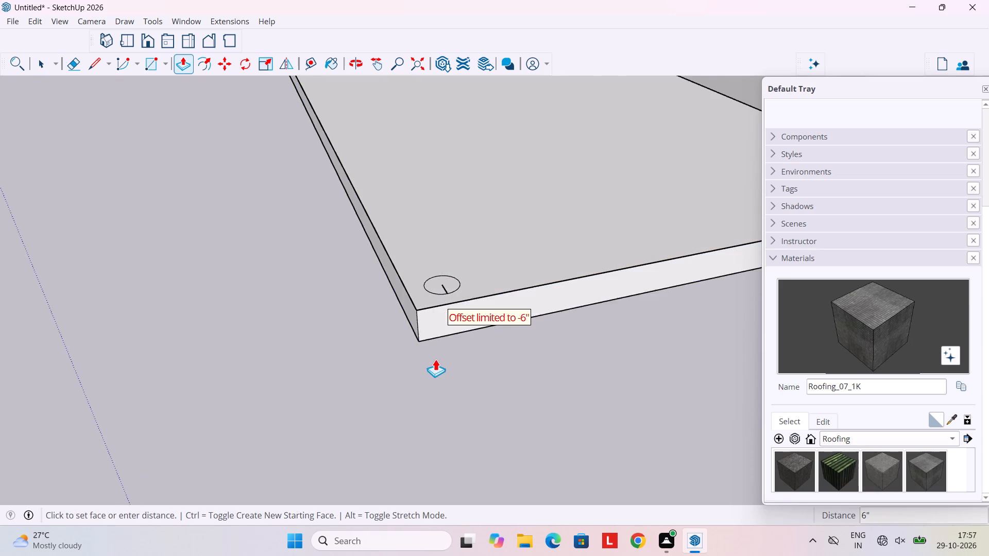
Delete the stray edge inside the circle on the slab top.
scroll(447, 283, "up", 9)
key("space")
scroll(445, 297, "up", 3)
left_click(443, 297)
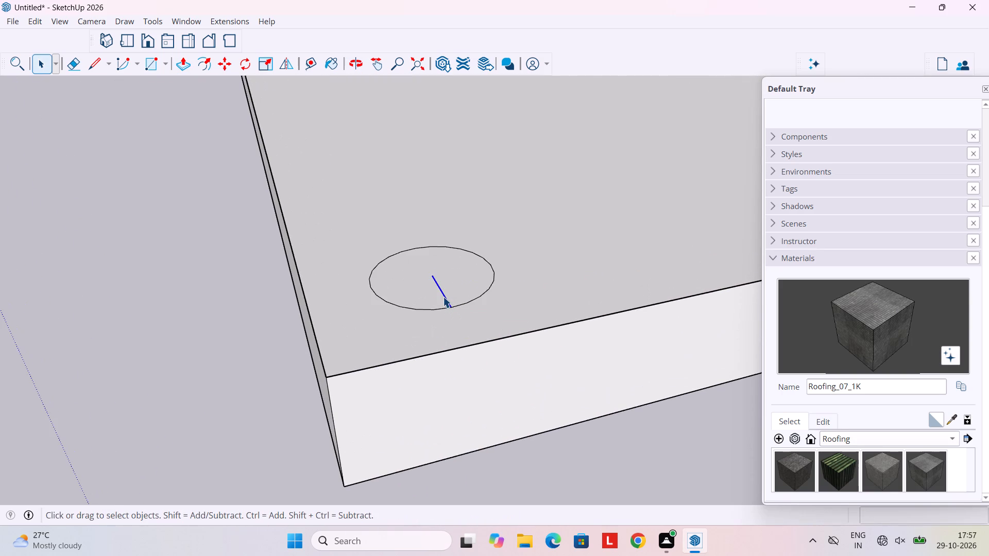
key("Delete")
Push/Pull the circle's face up 8' to form a round porch post near the slab's outer corner.
scroll(444, 294, "down", 5)
middle_click_drag(471, 285, 430, 422)
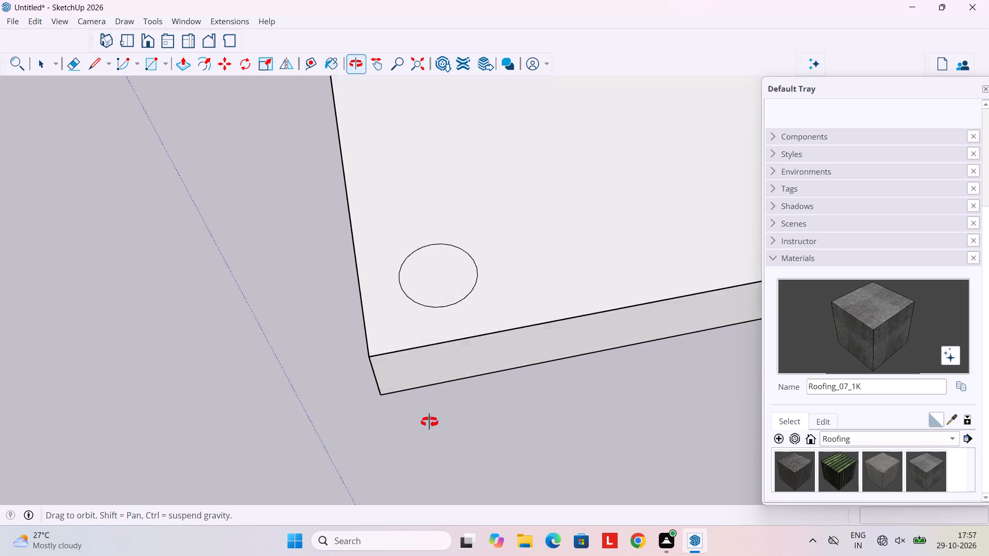
middle_click_drag(430, 422, 430, 426)
middle_click_drag(440, 302, 538, 169)
middle_click_drag(455, 275, 522, 173)
middle_click_drag(429, 319, 485, 231)
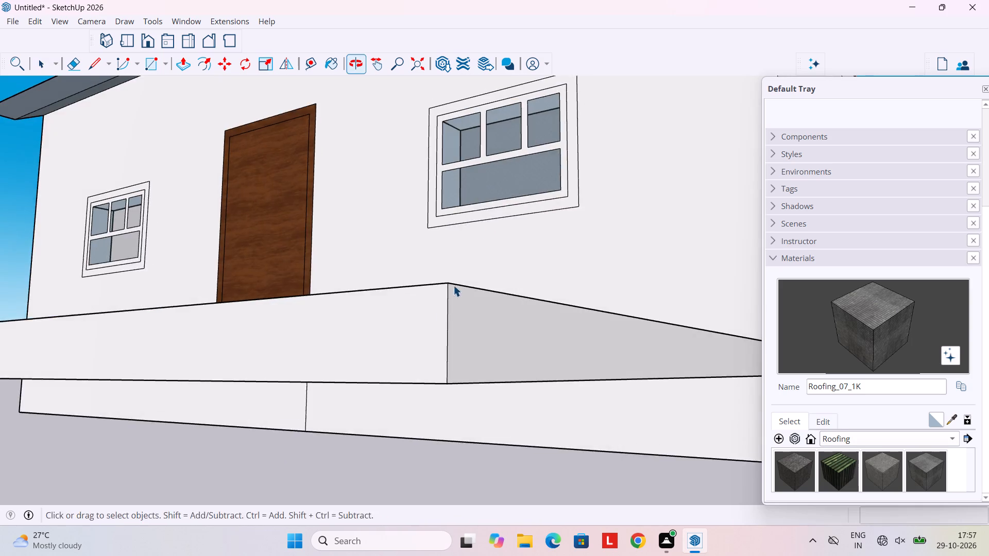
scroll(435, 316, "up", 1)
middle_click_drag(434, 317, 456, 412)
middle_click_drag(435, 294, 434, 436)
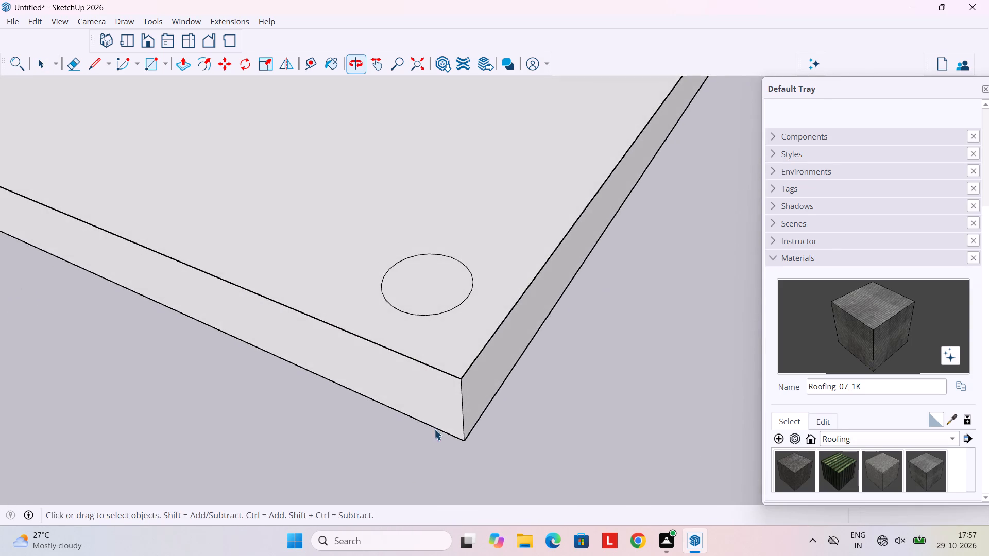
middle_click_drag(459, 302, 463, 398)
middle_click_drag(444, 352, 493, 368)
left_click(438, 300)
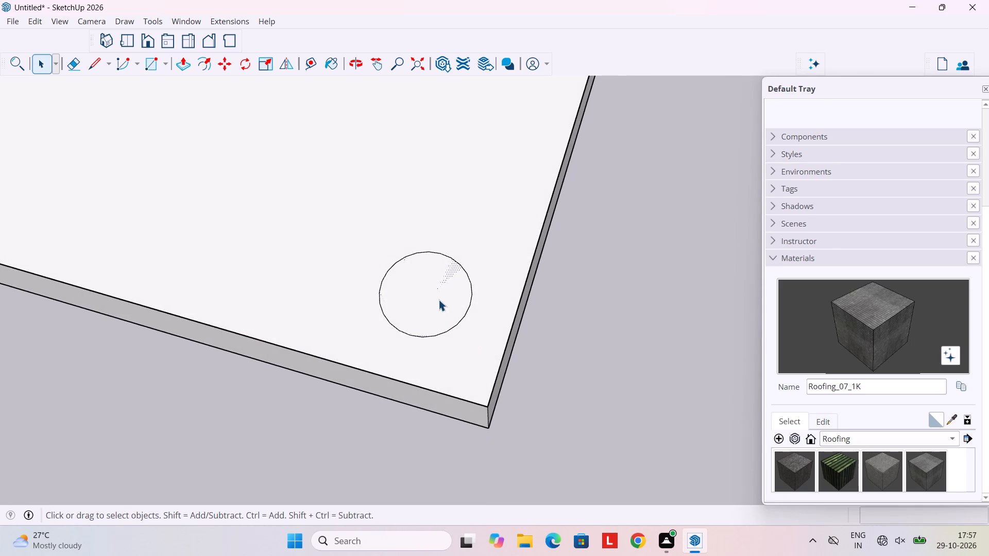
middle_click_drag(446, 307, 473, 214)
scroll(444, 379, "up", 1)
middle_click_drag(444, 374, 463, 225)
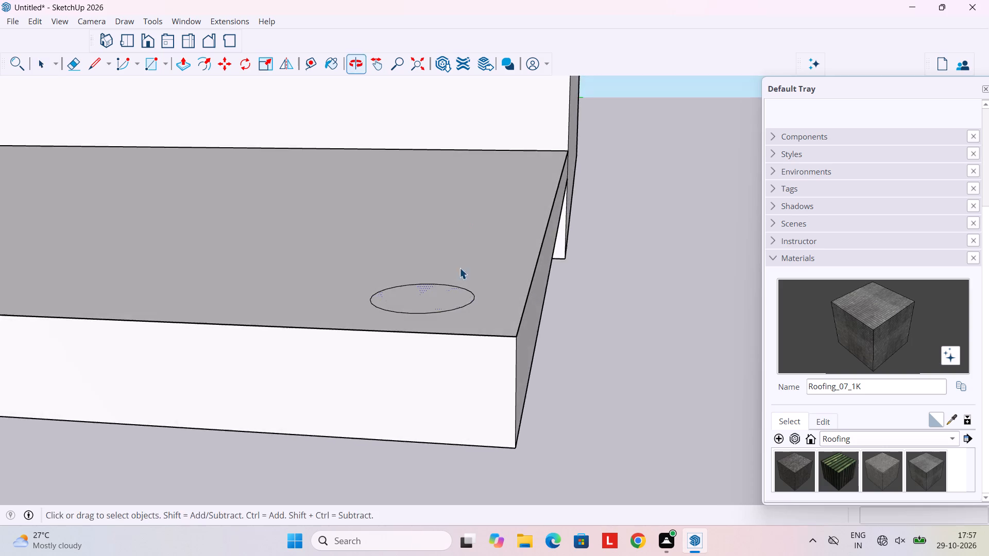
middle_click_drag(435, 339, 461, 188)
middle_click_drag(419, 356, 428, 442)
middle_click_drag(415, 311, 405, 462)
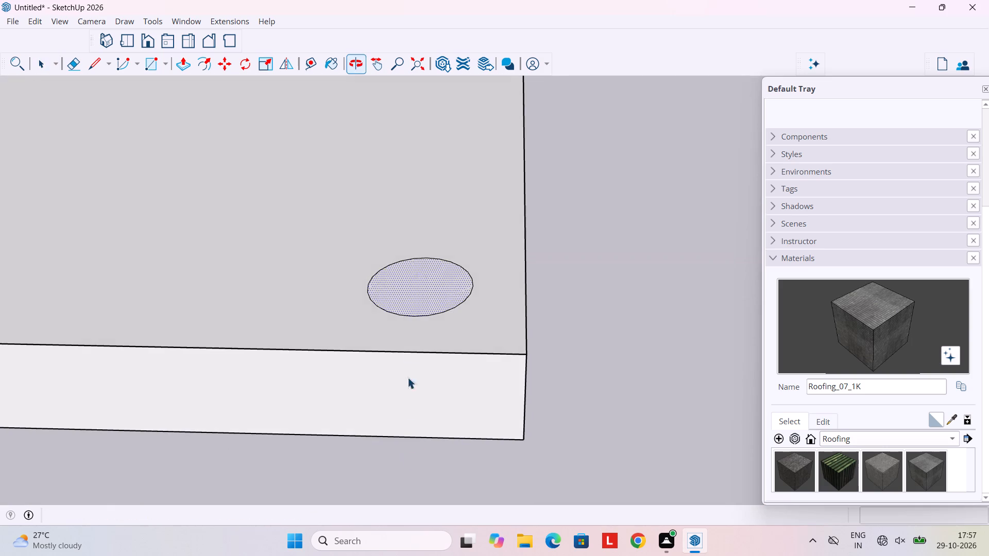
middle_click_drag(409, 329, 411, 356)
key("p")
left_click(417, 299)
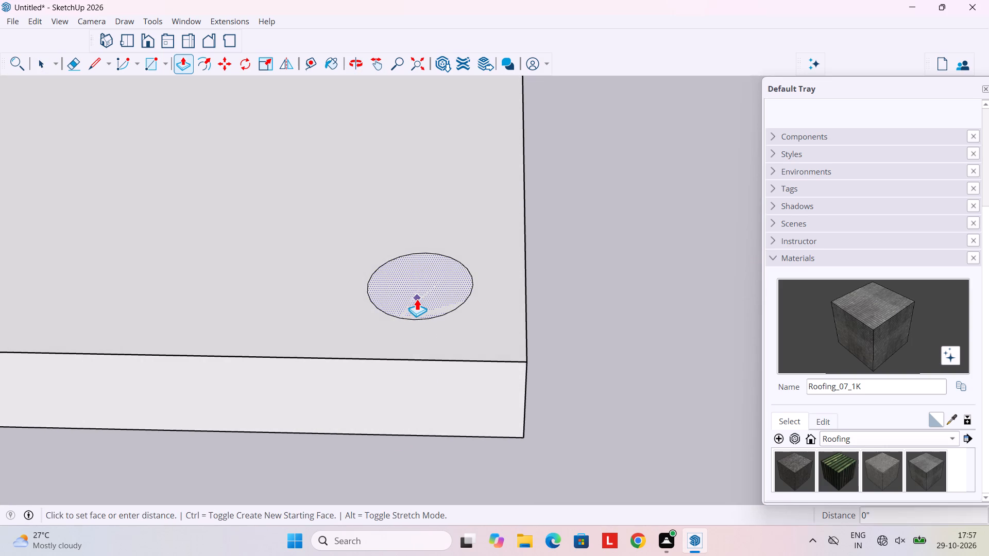
scroll(414, 230, "down", 10)
middle_click_drag(442, 143, 229, 0)
scroll(497, 158, "down", 4)
middle_click_drag(548, 168, 472, 170)
scroll(461, 165, "down", 5)
middle_click_drag(449, 153, 438, 195)
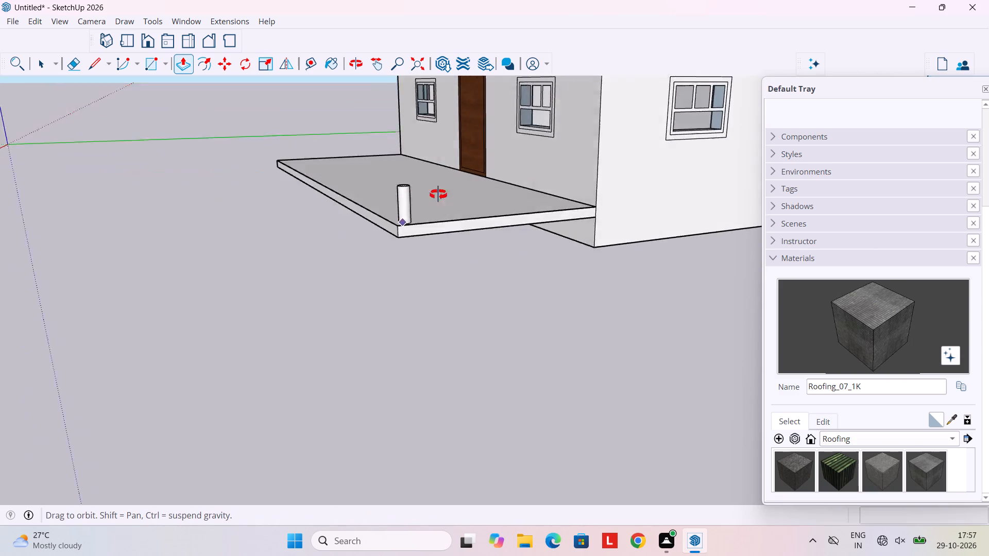
middle_click_drag(438, 195, 420, 182)
scroll(420, 181, "down", 4)
middle_click_drag(440, 188, 420, 227)
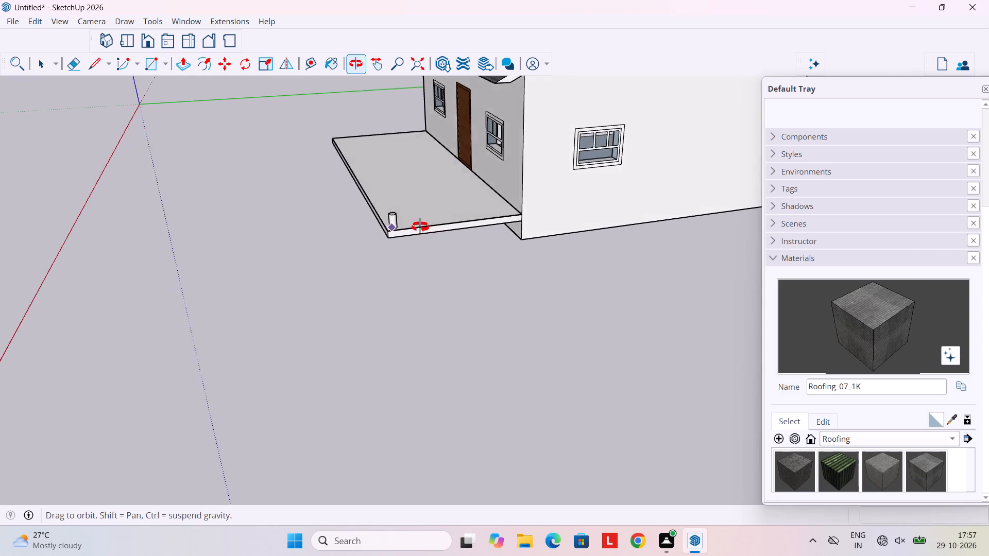
middle_click_drag(420, 227, 413, 202)
middle_click_drag(414, 196, 395, 286, "shift")
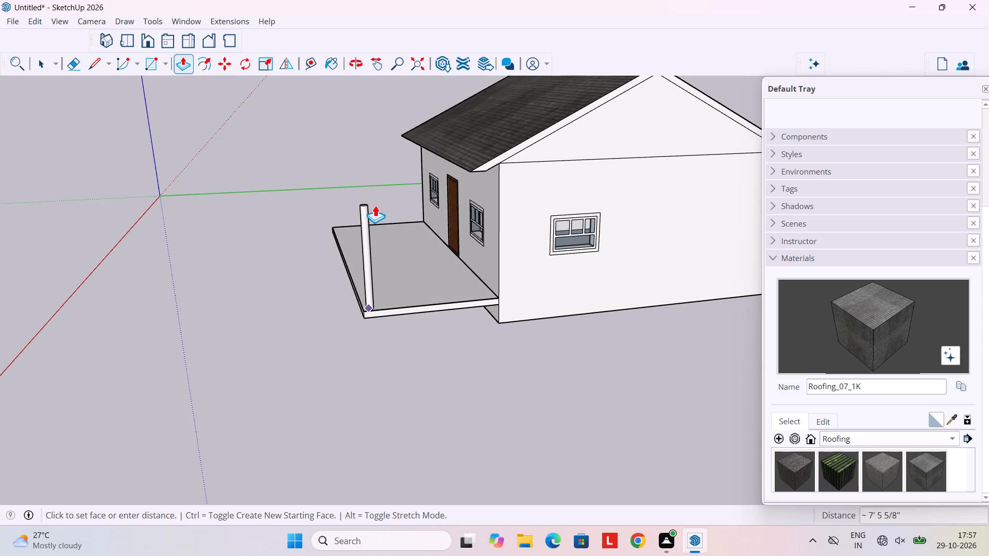
type("8'")
key("Return")
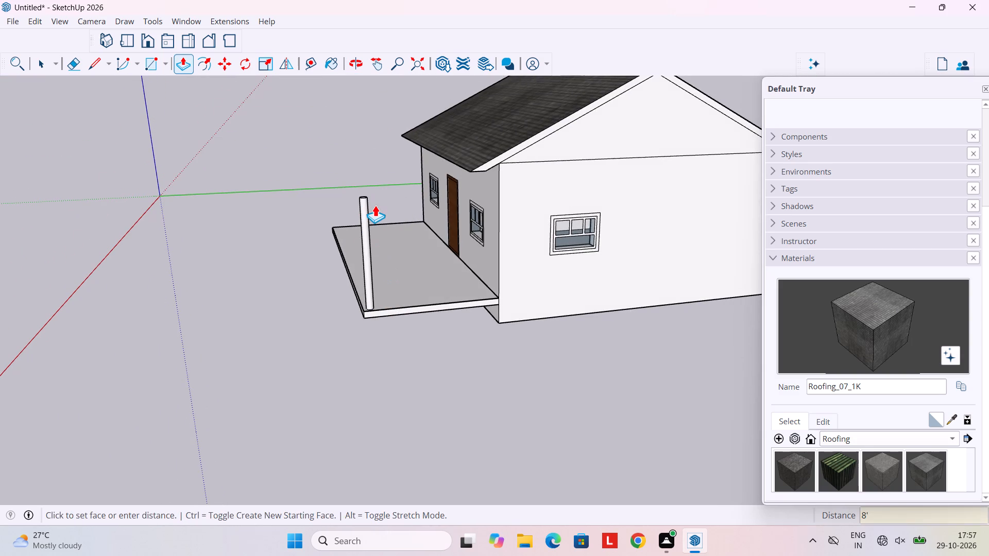
Draw a line from the lower corner of the roof's front eave toward the top of the round porch post.
scroll(377, 193, "up", 3)
scroll(380, 187, "down", 1)
scroll(380, 187, "up", 3)
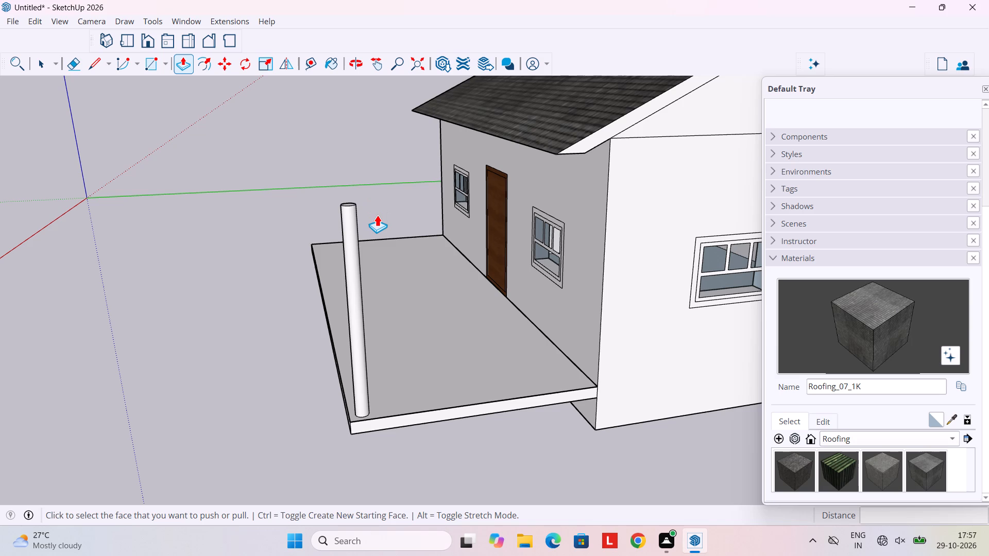
key("l")
scroll(427, 204, "up", 3)
scroll(494, 205, "down", 4)
middle_click_drag(553, 201, 491, 192)
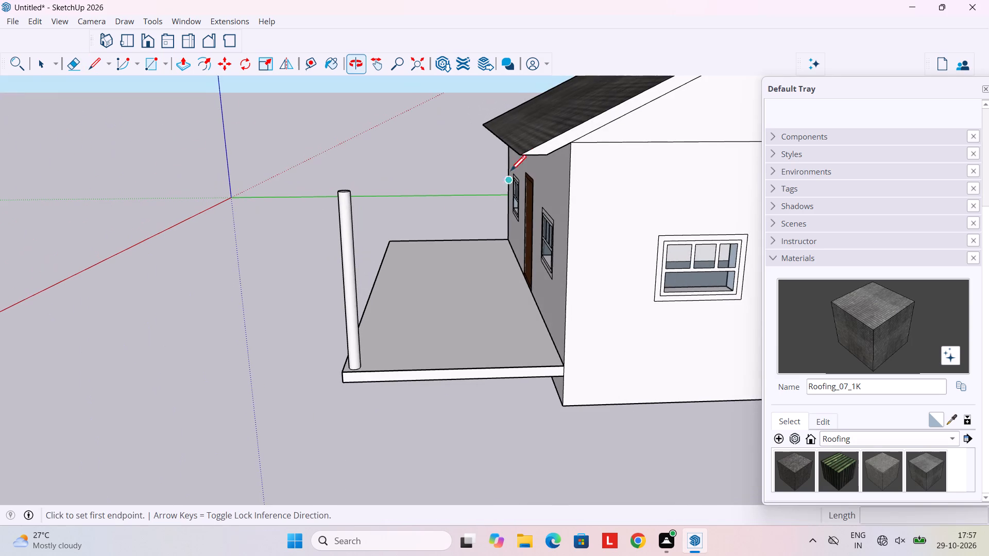
left_click(521, 154)
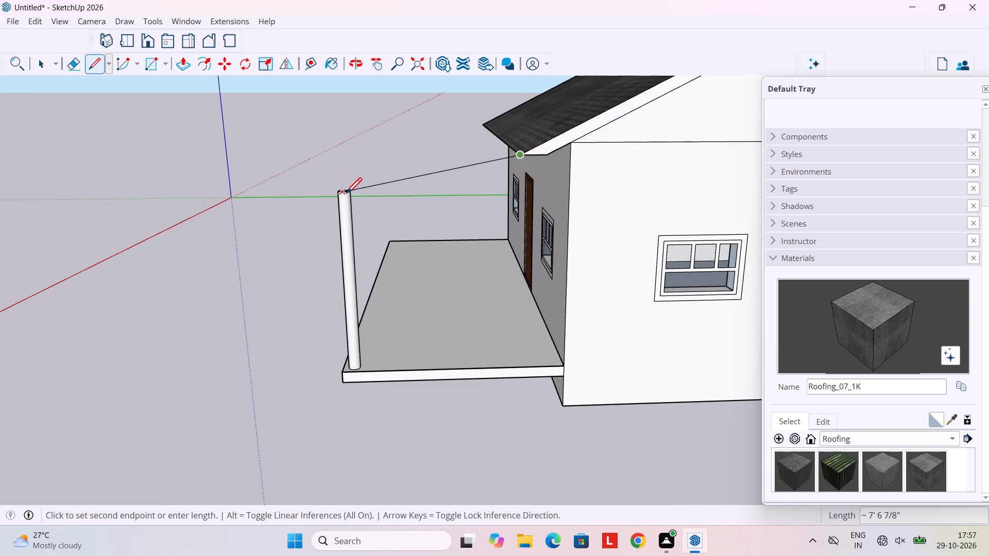
scroll(347, 192, "up", 10)
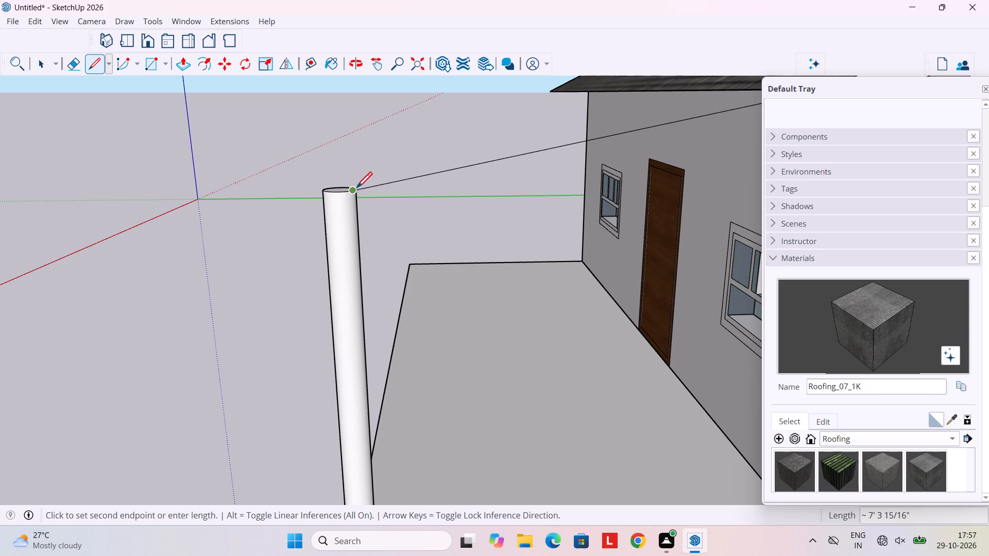
scroll(357, 189, "down", 5)
middle_click_drag(357, 189, 395, 264)
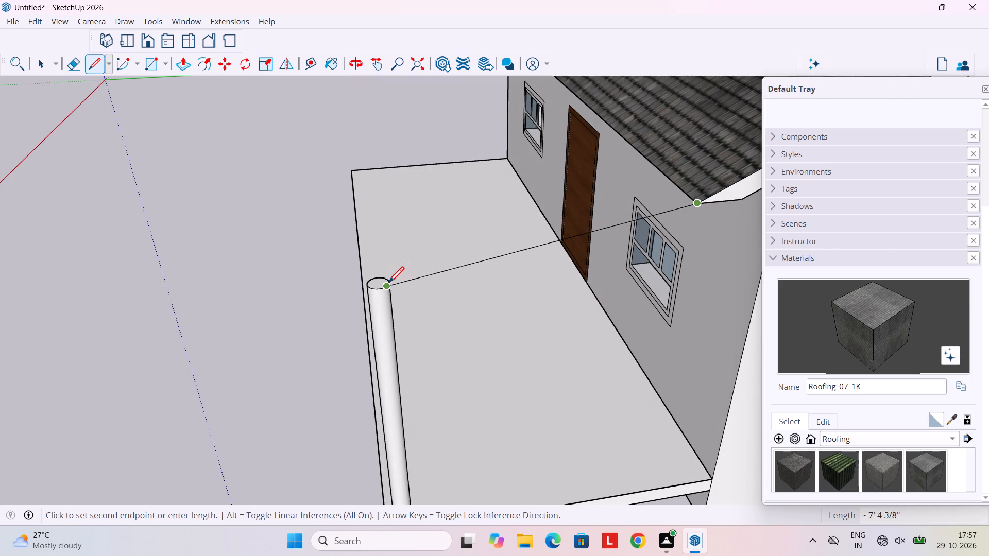
middle_click_drag(389, 279, 654, 312)
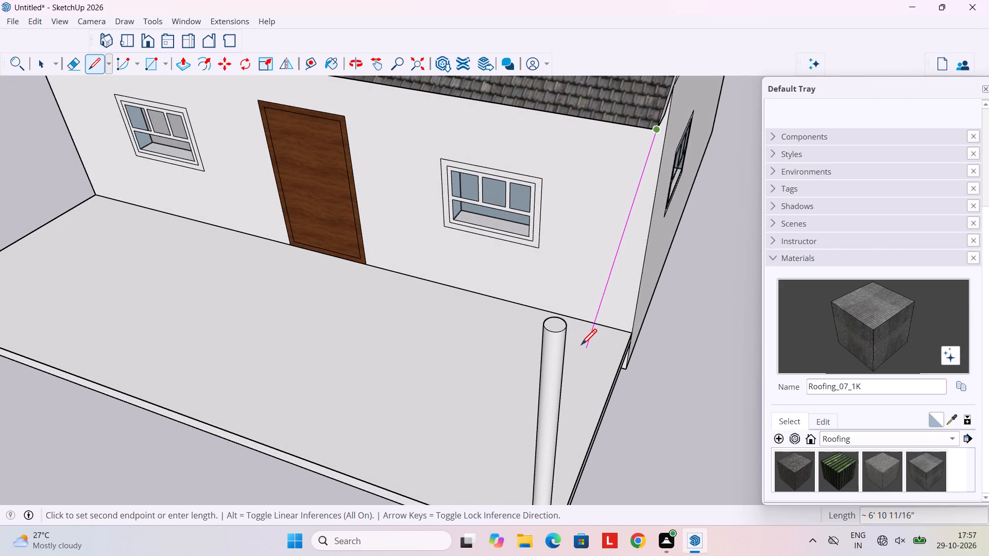
middle_click_drag(583, 347, 348, 268)
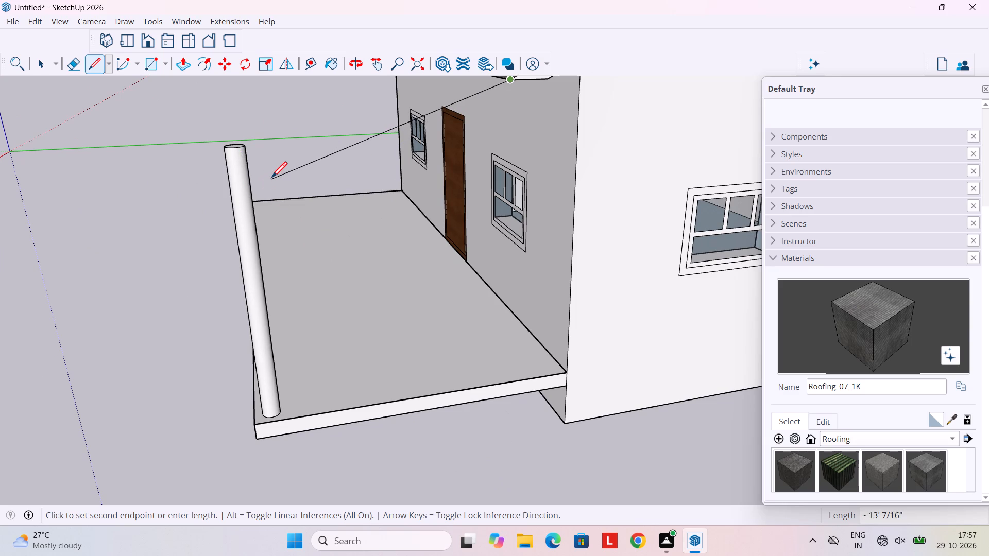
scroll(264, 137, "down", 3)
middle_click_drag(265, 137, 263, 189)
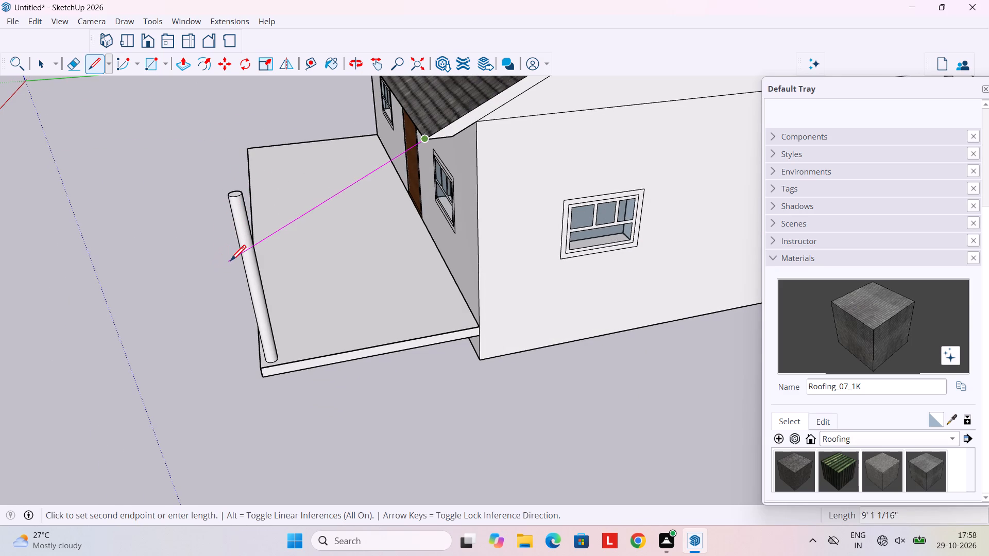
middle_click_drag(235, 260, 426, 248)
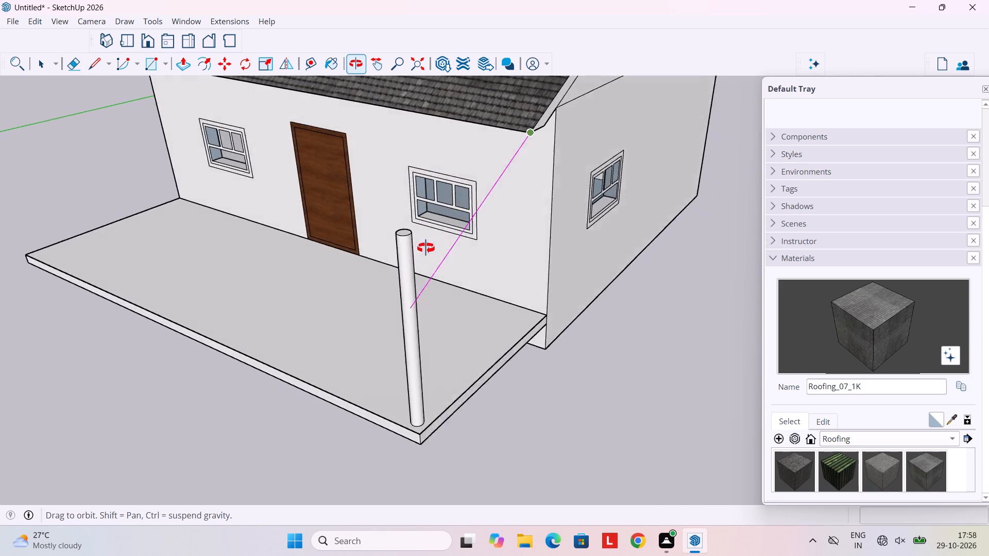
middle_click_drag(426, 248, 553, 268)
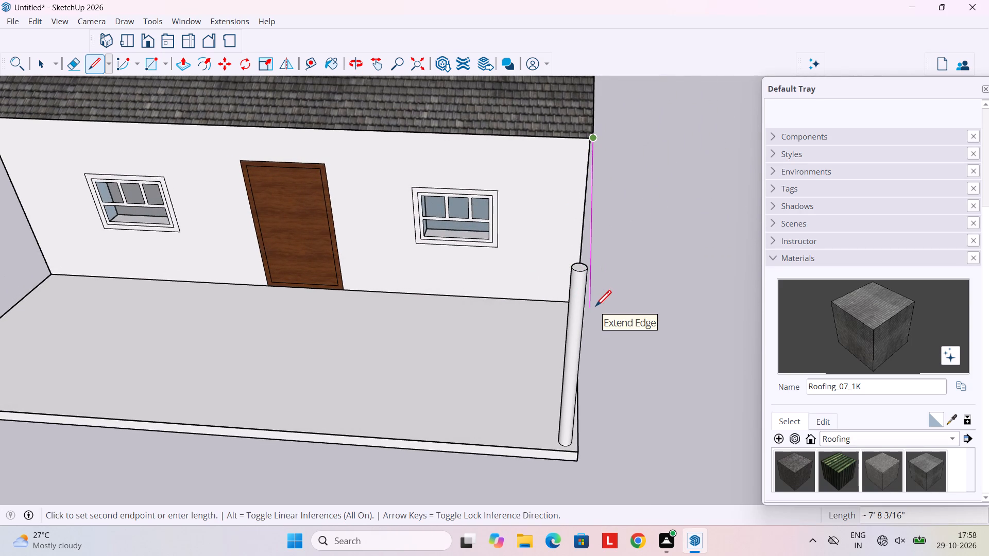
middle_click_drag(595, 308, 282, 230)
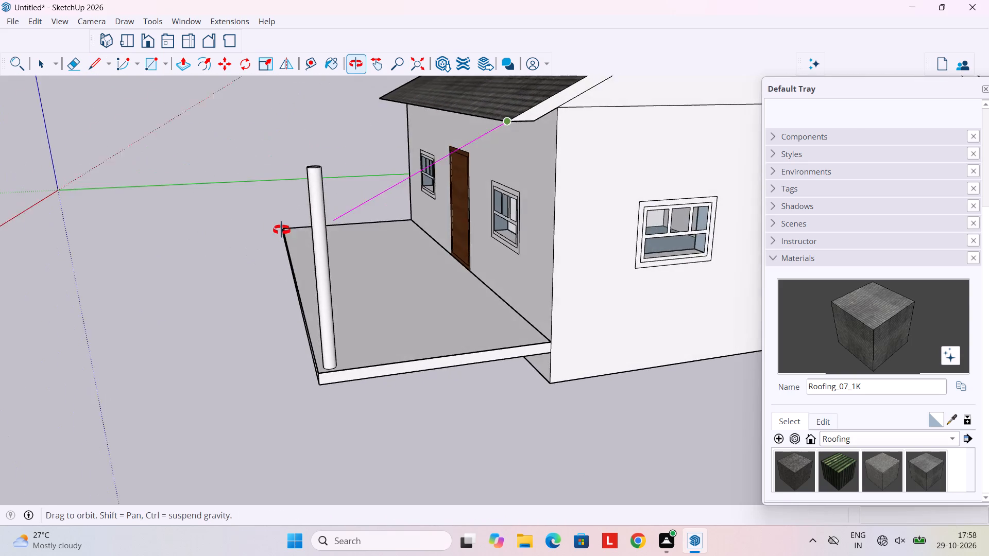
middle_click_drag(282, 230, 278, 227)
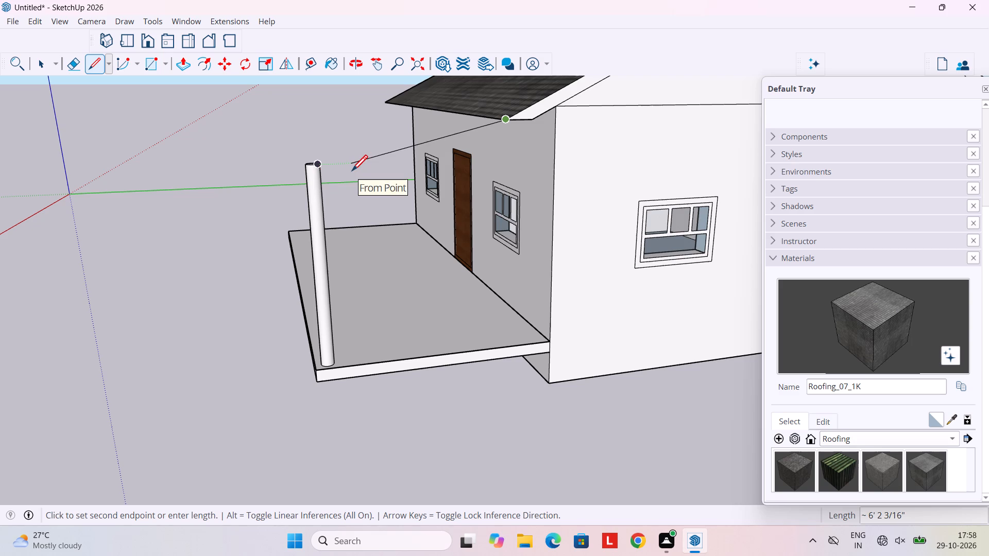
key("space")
Undo the round porch post and its circle, back to the small square outline at the slab's outer corner.
key("ctrl+z")
key("ctrl+z")
key("ctrl+z")
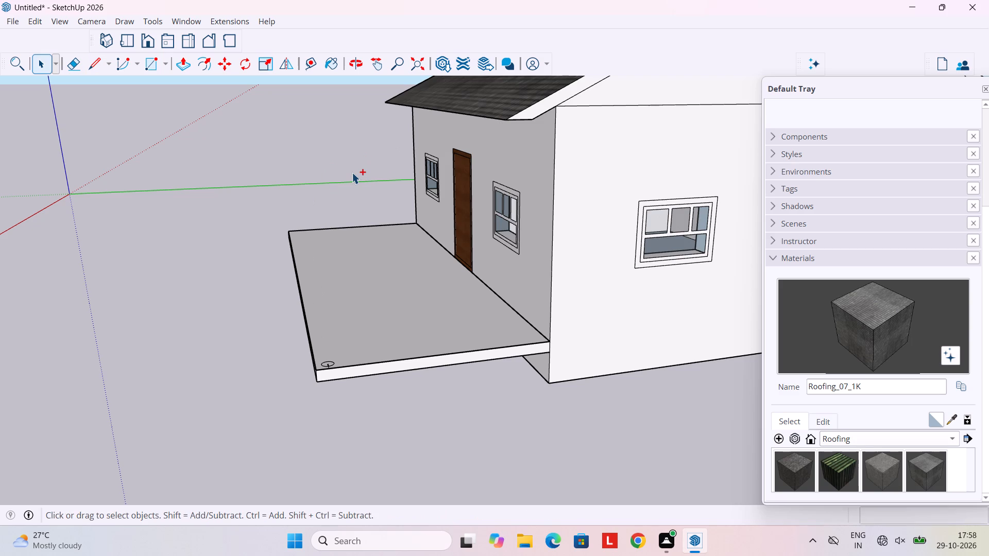
key("ctrl+z")
key("ctrl+z")
key("ctrl+z")
Push/Pull the small square at the slab's outer corner up 8' to form a square porch post.
scroll(295, 324, "up", 3)
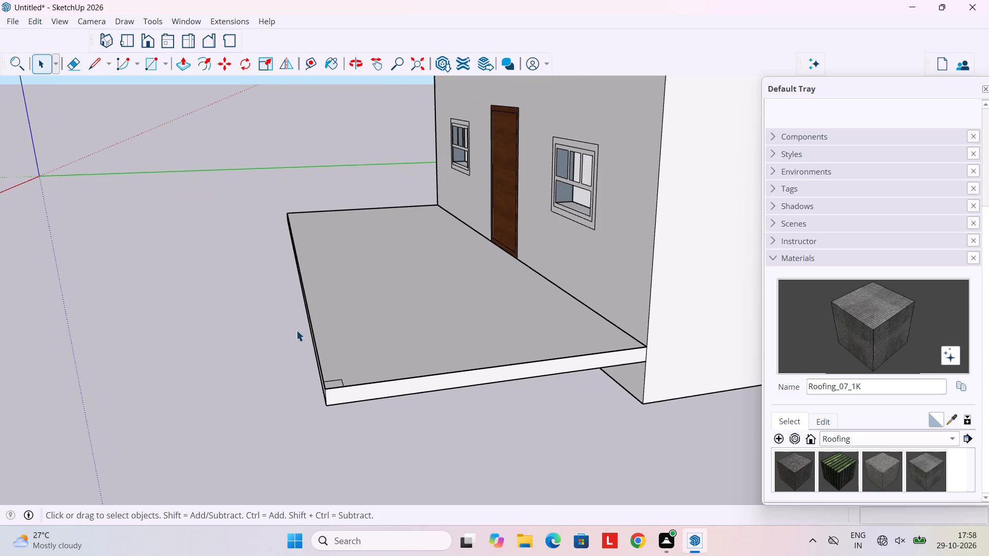
key("p")
scroll(380, 373, "up", 6)
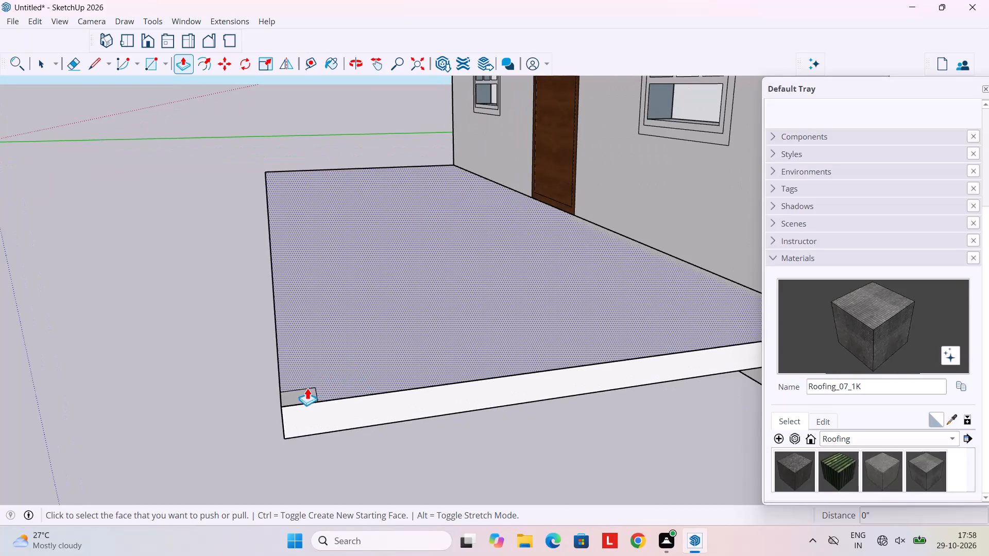
middle_click_drag(306, 385, 370, 449)
key("space")
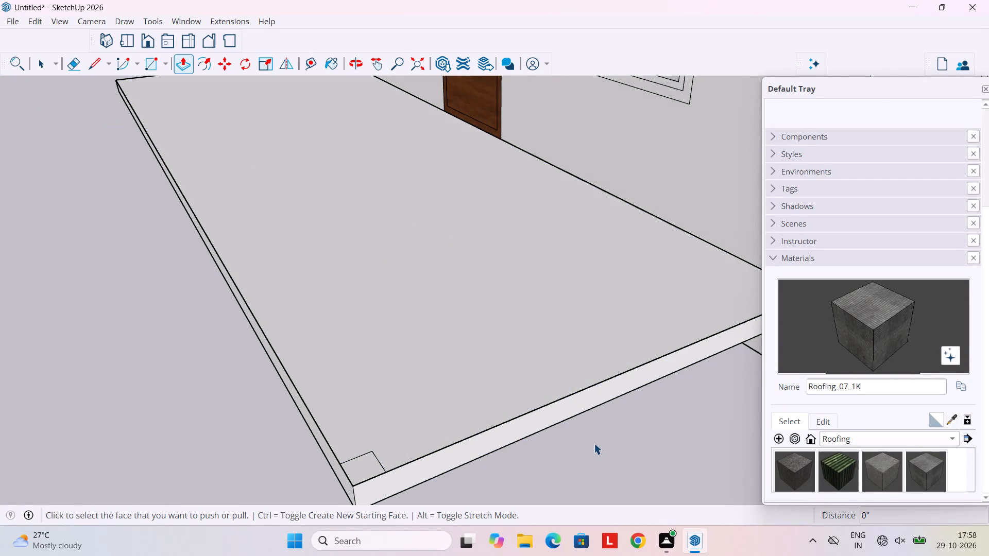
double_click(597, 445)
key("p")
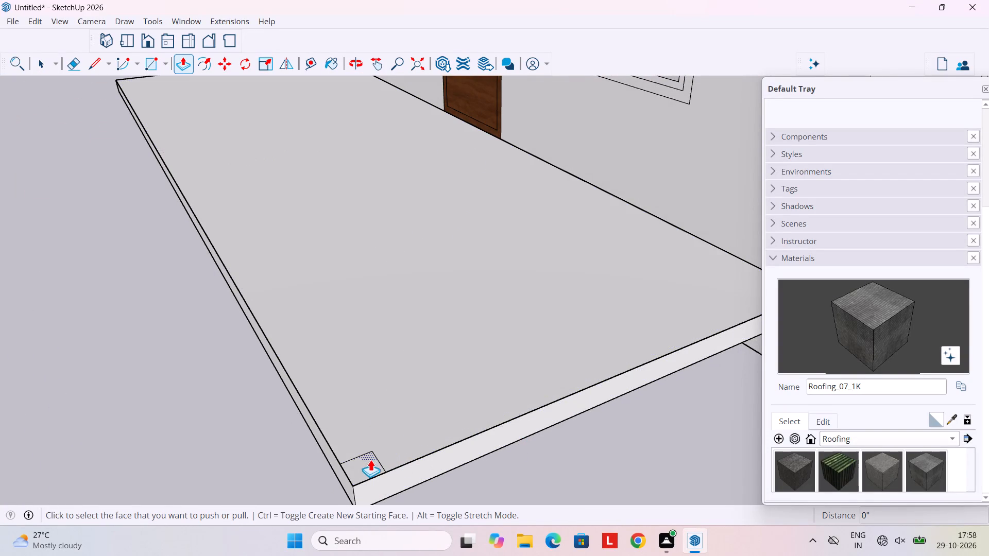
left_click(369, 460)
scroll(389, 289, "down", 9)
middle_click_drag(395, 220, 351, 141)
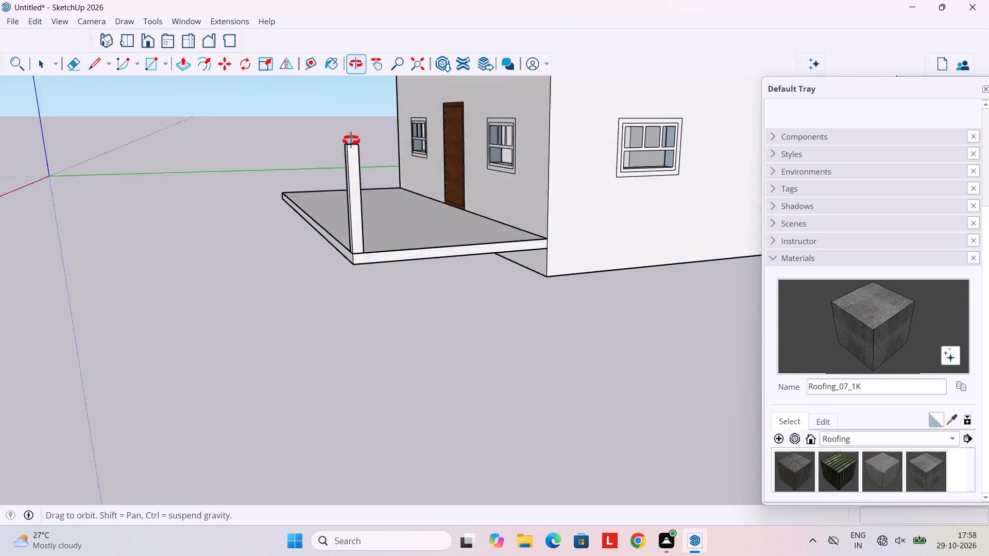
middle_click_drag(351, 141, 344, 125)
type("8'")
key("Return")
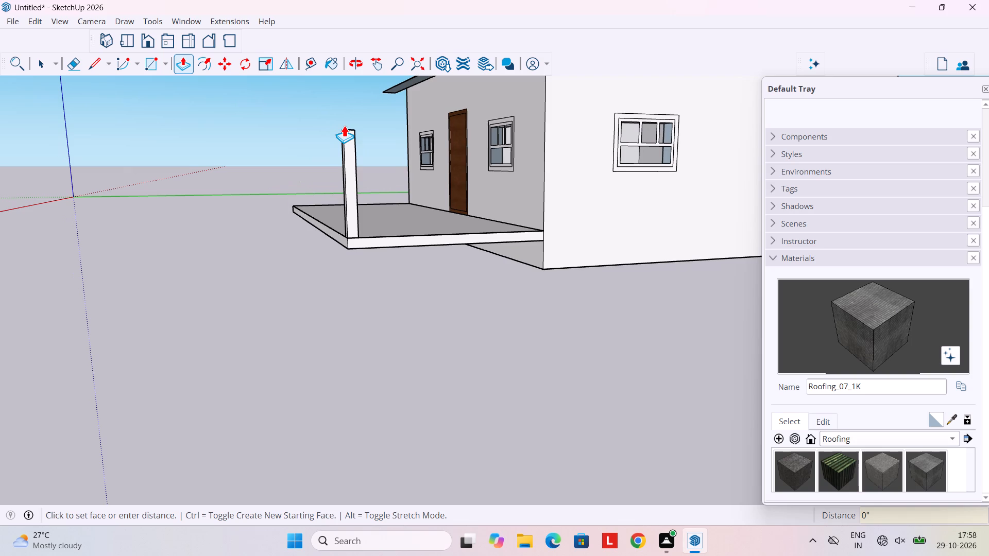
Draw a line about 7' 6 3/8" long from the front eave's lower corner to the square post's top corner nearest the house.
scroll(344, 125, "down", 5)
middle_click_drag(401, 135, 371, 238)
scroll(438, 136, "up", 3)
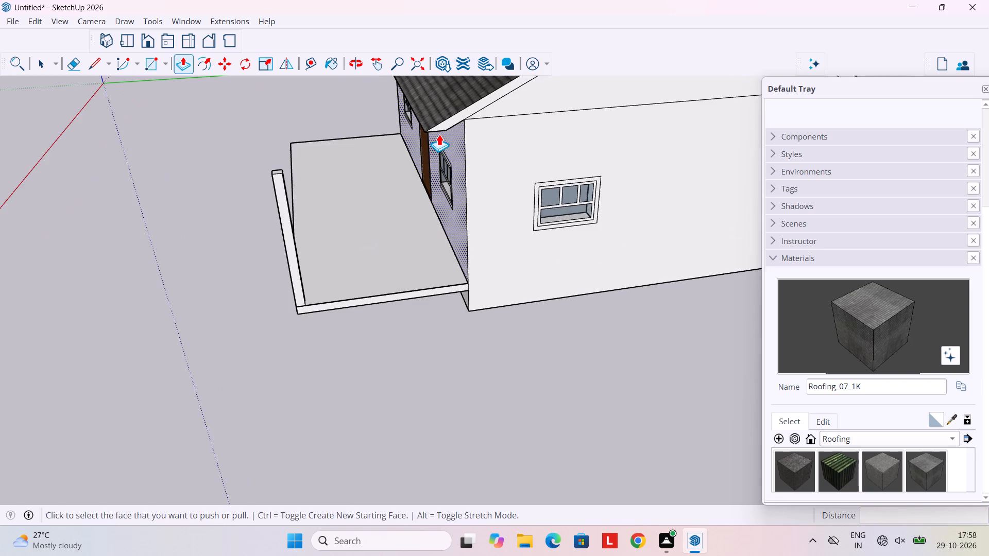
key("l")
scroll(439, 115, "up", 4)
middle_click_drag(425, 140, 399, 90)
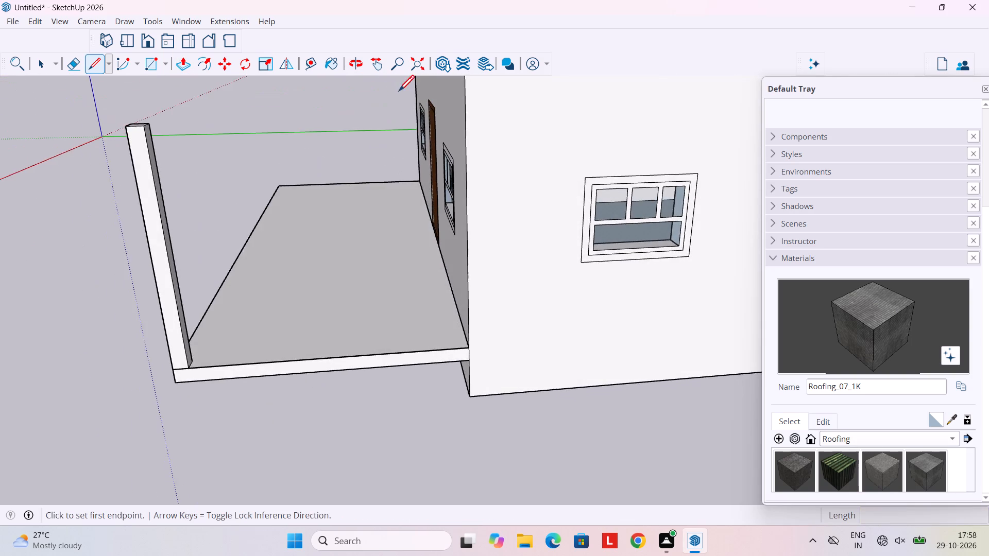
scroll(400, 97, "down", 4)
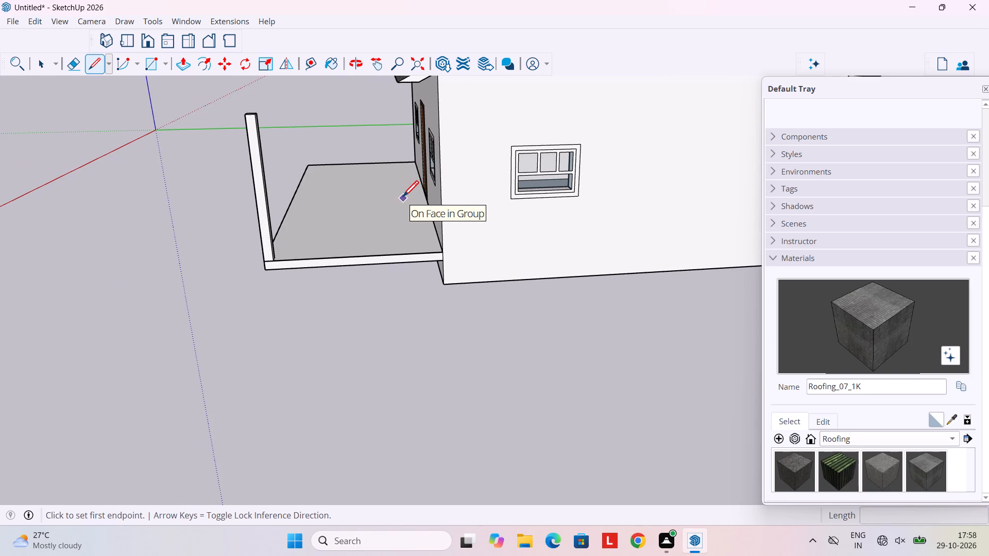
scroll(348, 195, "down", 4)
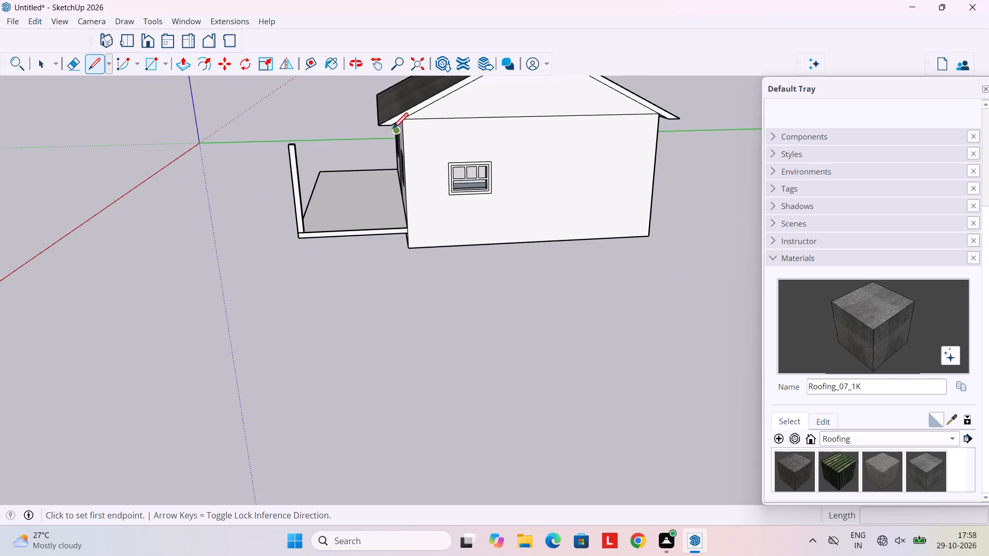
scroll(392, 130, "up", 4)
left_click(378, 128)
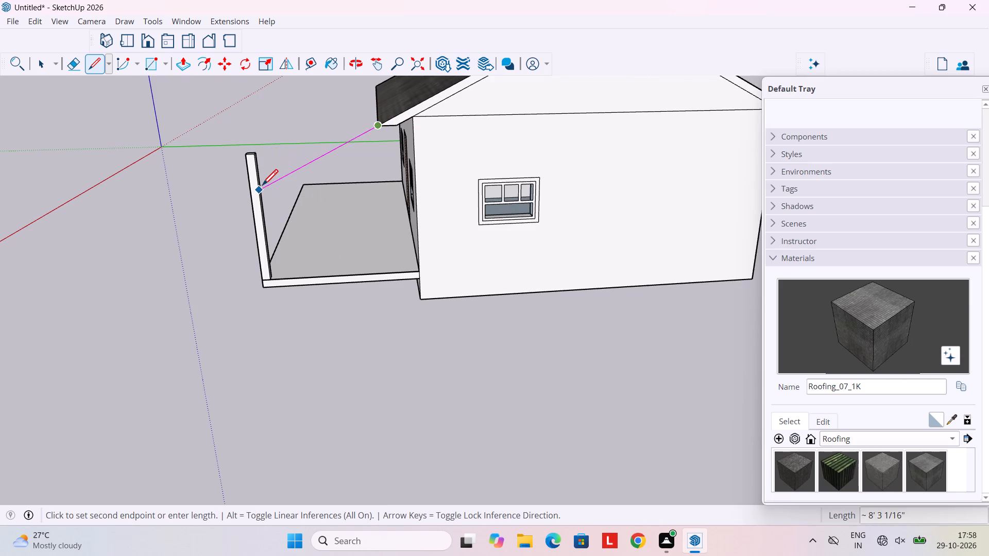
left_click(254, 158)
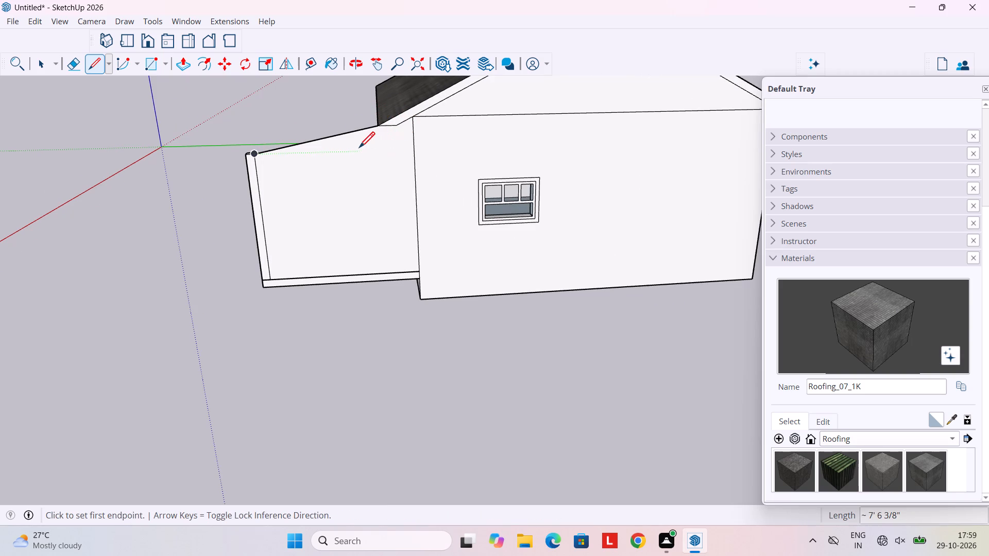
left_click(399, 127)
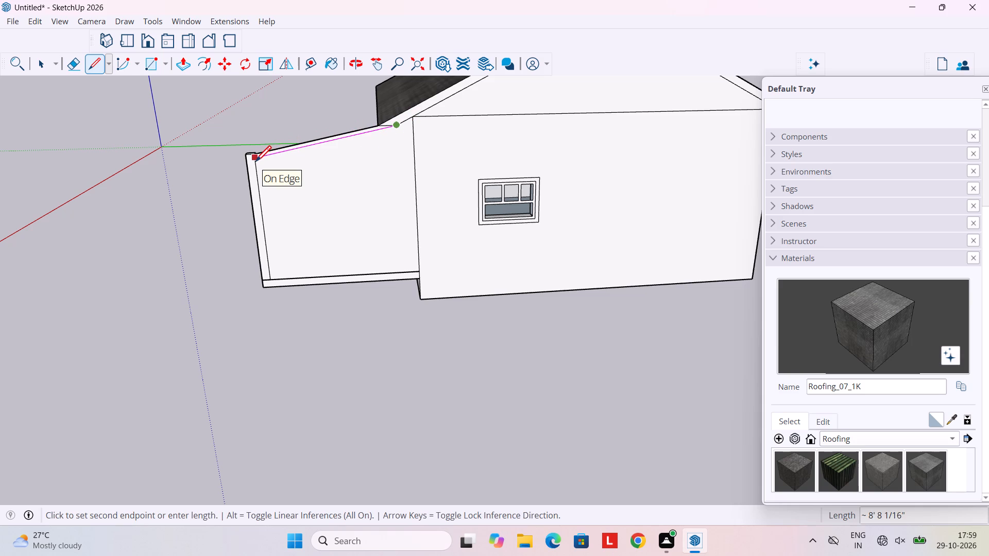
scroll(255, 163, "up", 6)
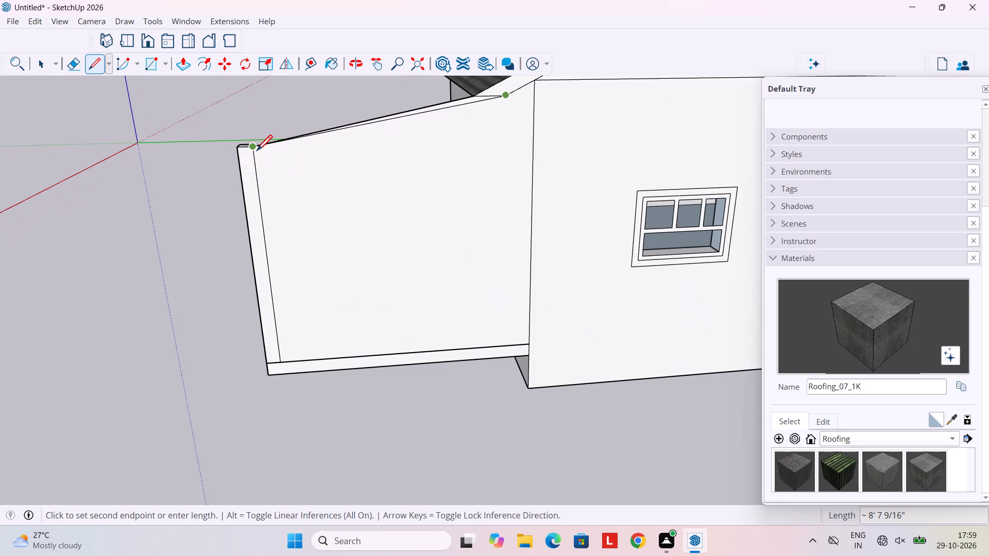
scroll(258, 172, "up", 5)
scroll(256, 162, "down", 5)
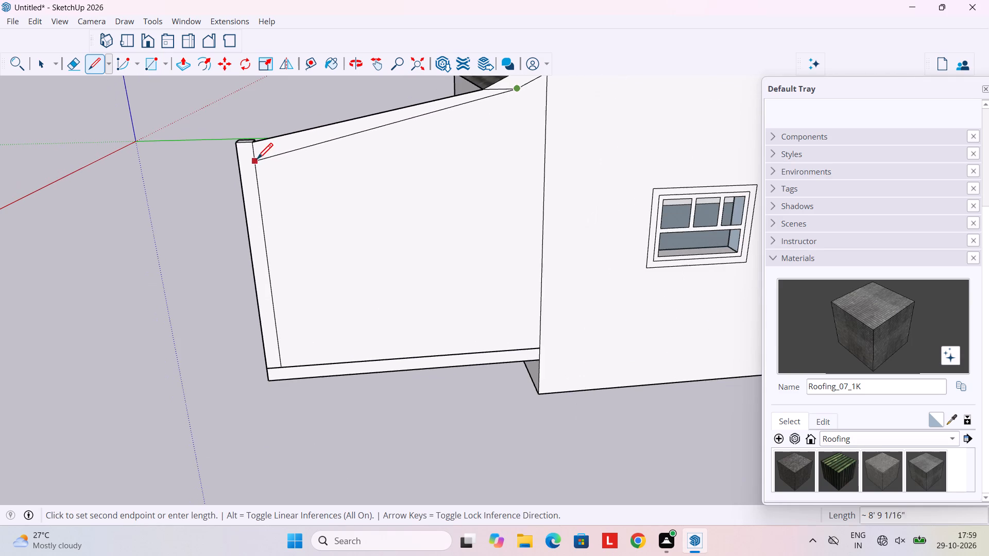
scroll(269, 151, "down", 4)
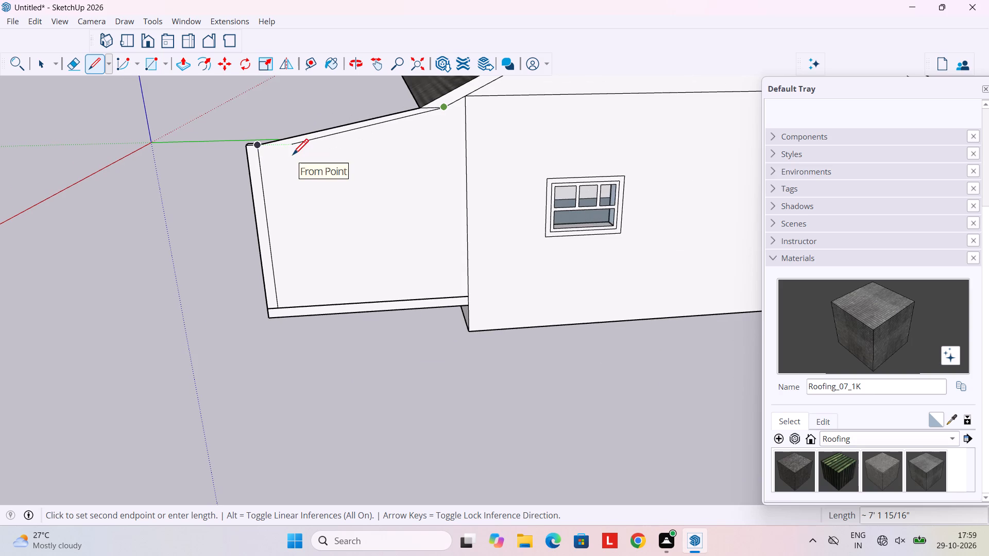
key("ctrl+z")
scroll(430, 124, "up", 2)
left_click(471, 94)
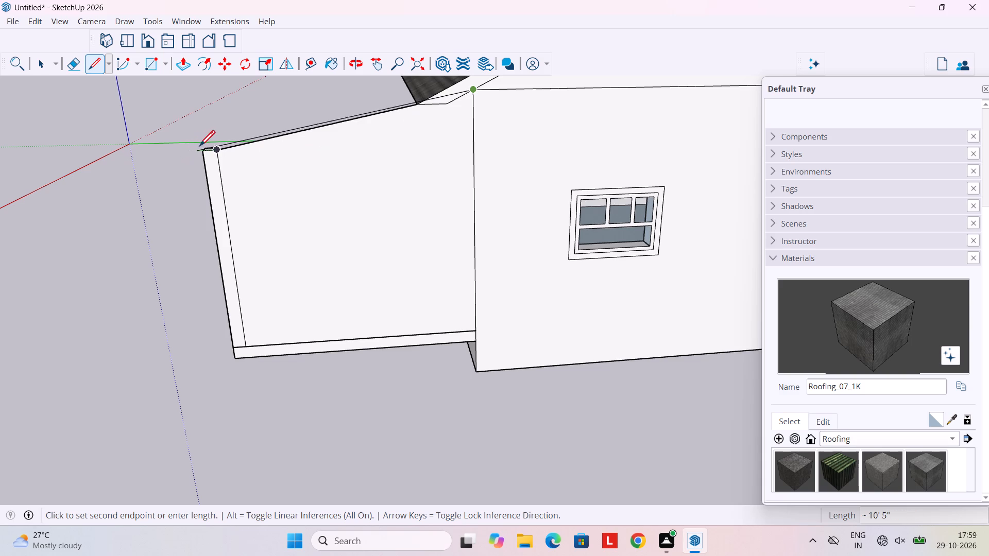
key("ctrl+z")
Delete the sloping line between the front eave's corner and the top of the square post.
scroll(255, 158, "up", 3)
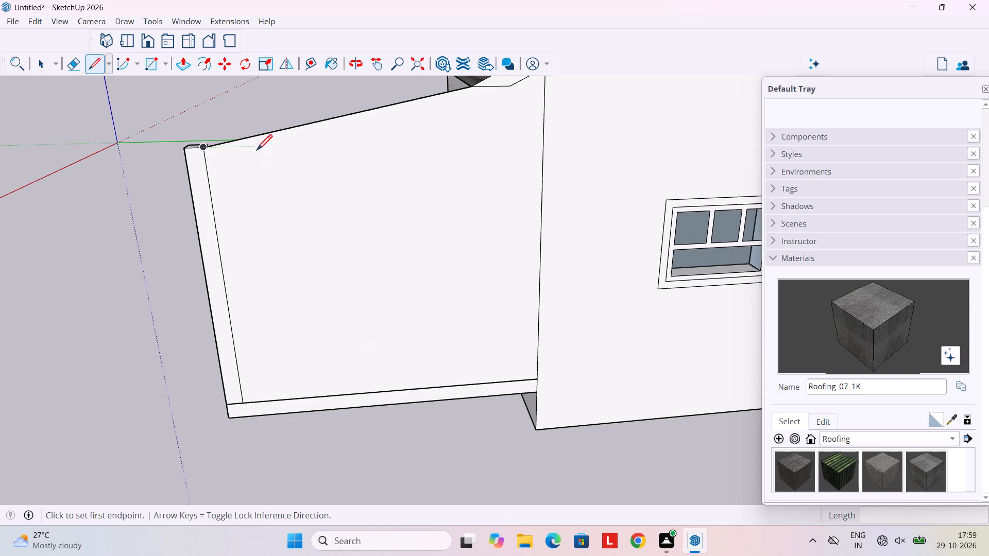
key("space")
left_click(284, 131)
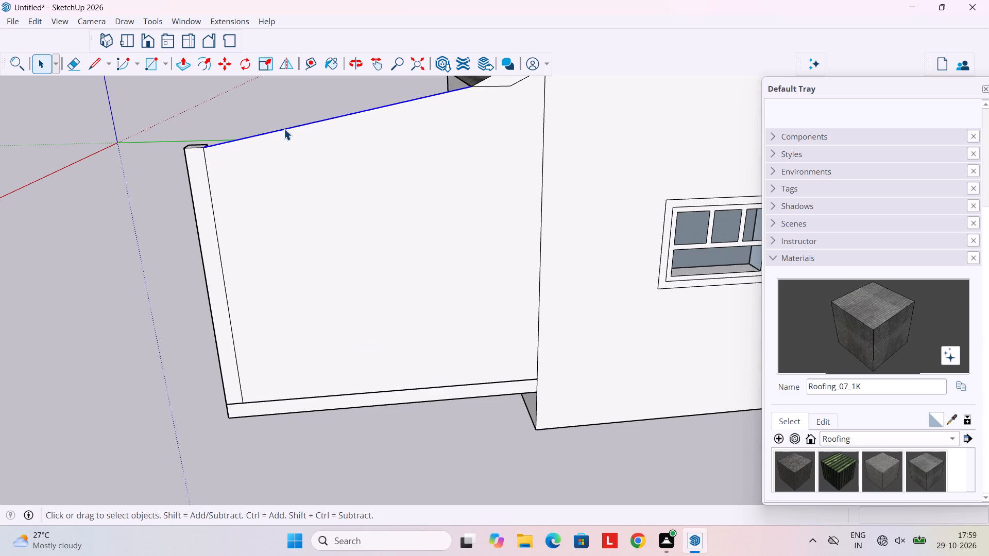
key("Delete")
Draw a line about 7' 6 3/8" long from the front eave's outer lower corner to the square post's house-side top corner.
scroll(338, 122, "down", 4)
scroll(391, 115, "up", 2)
scroll(399, 118, "down", 1)
middle_click_drag(404, 136, 416, 173)
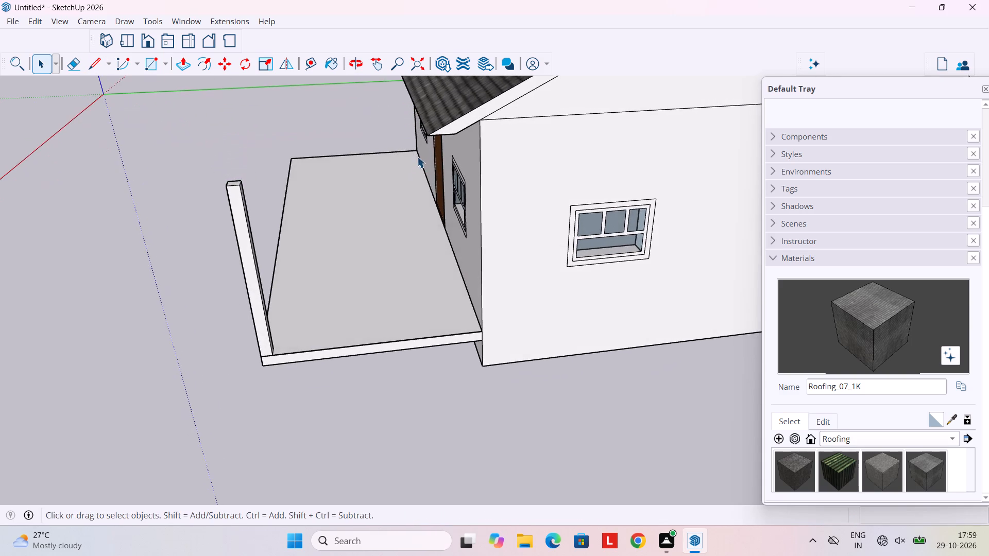
key("l")
scroll(422, 154, "up", 3)
left_click(433, 127)
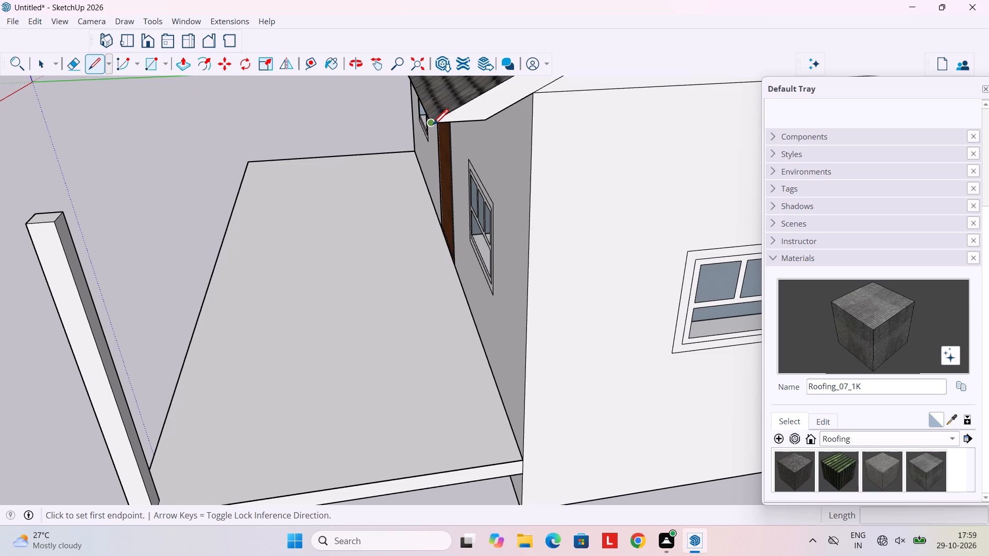
scroll(238, 176, "down", 3)
middle_click_drag(231, 175, 258, 141)
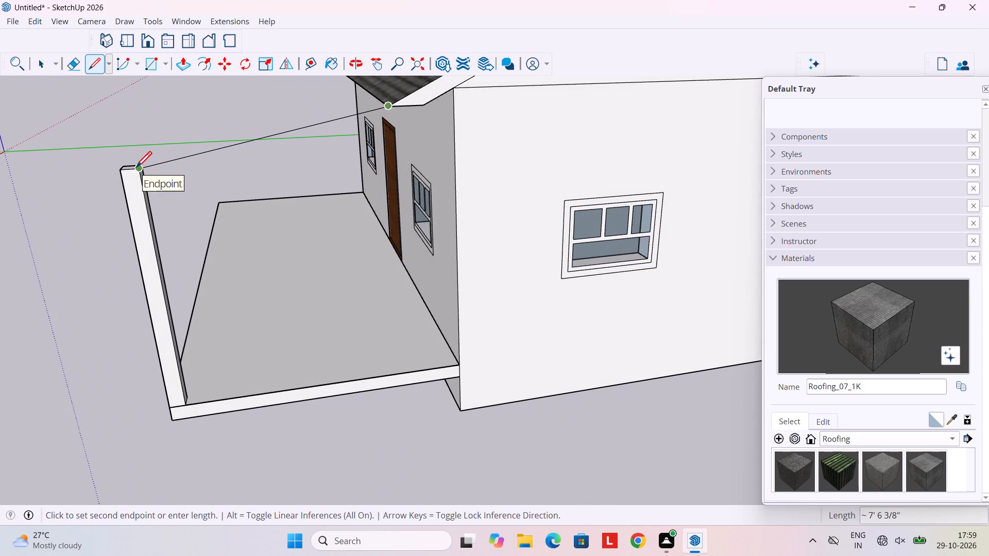
middle_click_drag(136, 169, 382, 230)
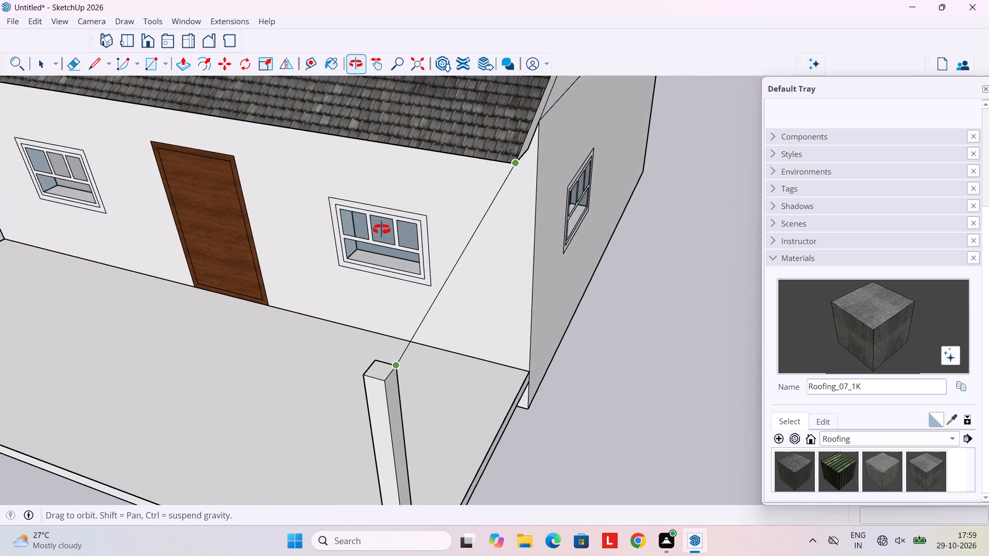
middle_click_drag(382, 230, 252, 189)
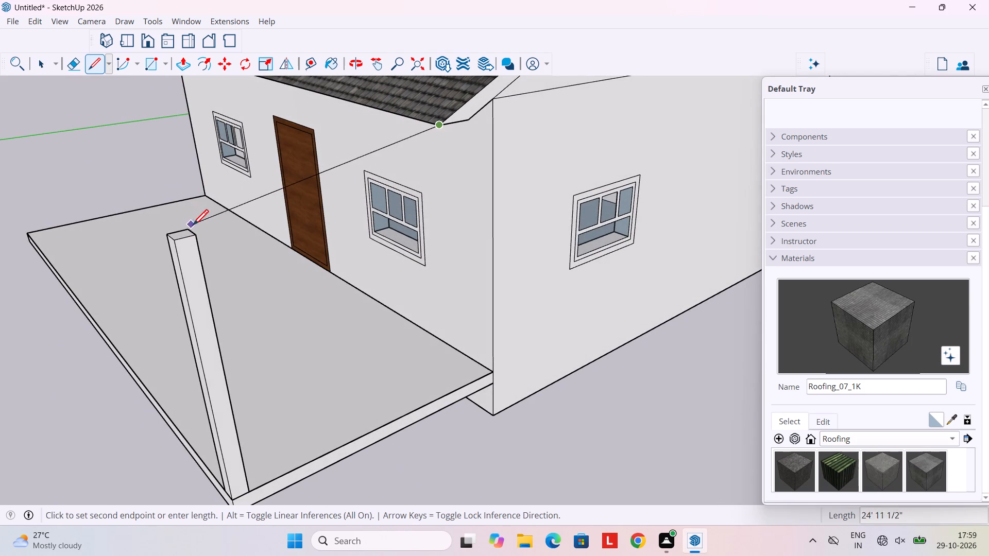
left_click(196, 236)
Draw a second sloping line, about 8' 8" long, from the eave's inner lower corner to the post's house-side edge just below its top.
left_click(472, 119)
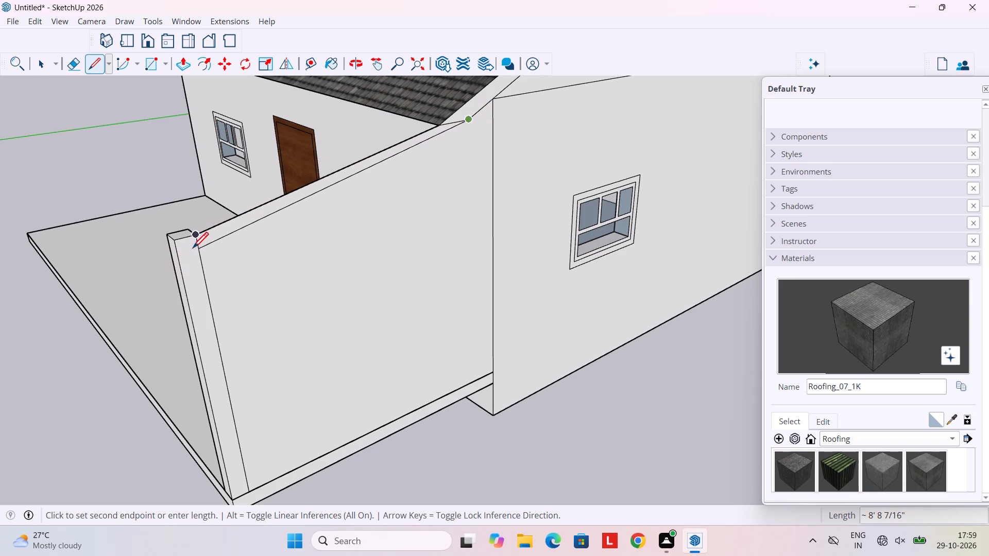
middle_click_drag(193, 250, 139, 207)
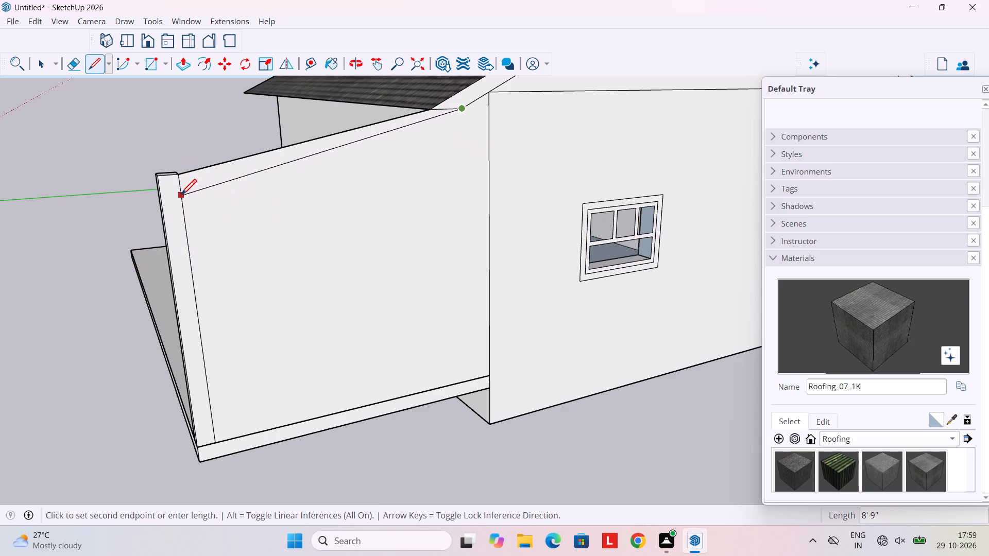
middle_click_drag(181, 204, 146, 210)
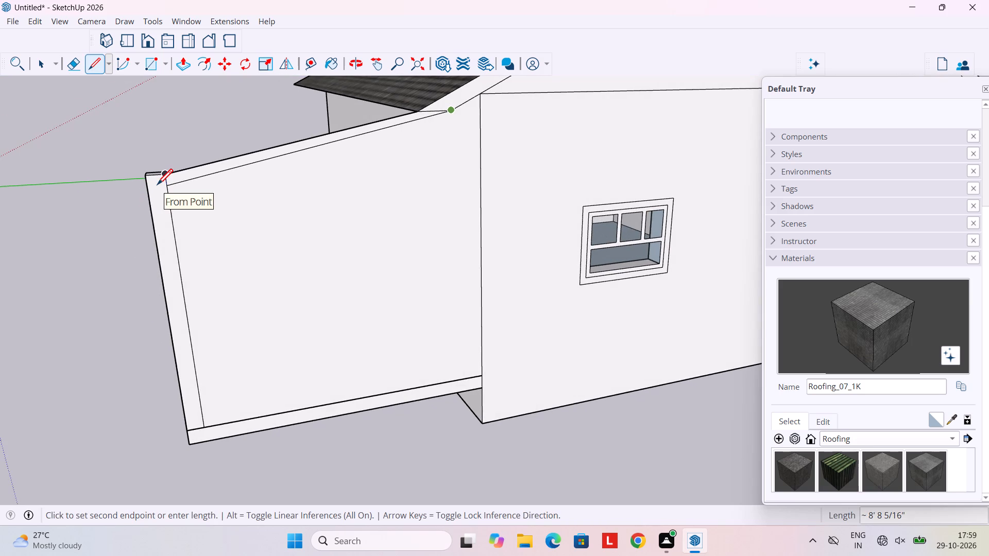
left_click(157, 186)
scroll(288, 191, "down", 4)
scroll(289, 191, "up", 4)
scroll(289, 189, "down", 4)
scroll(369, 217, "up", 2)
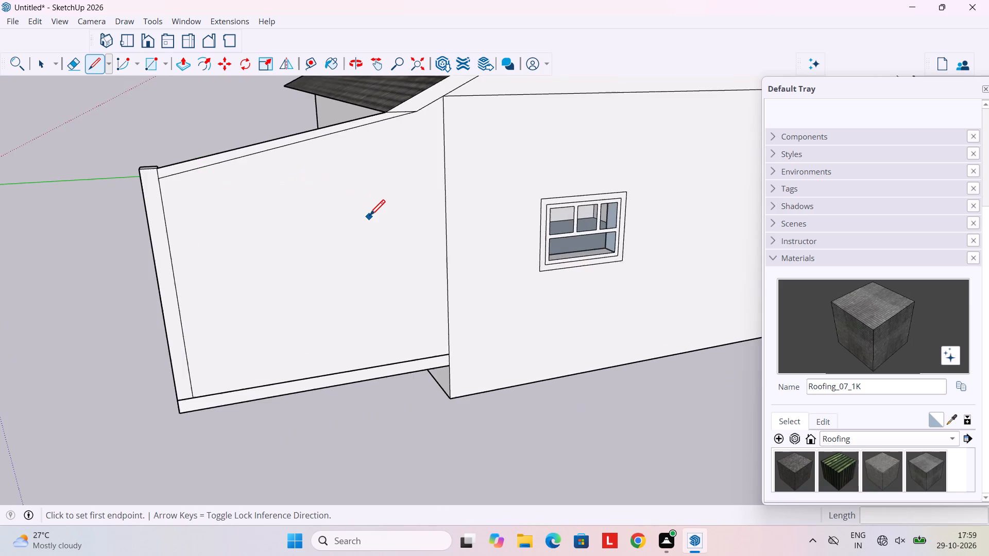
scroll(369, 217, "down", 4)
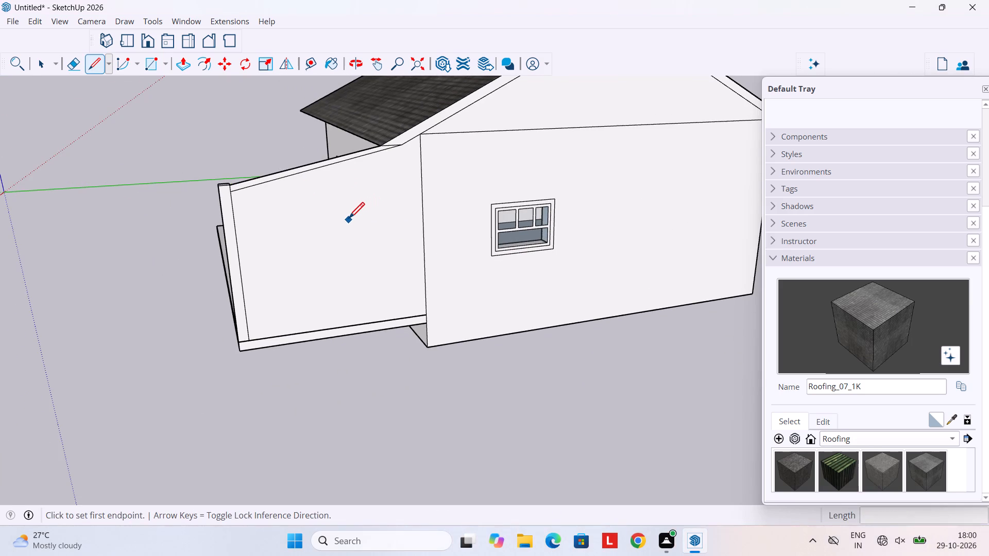
Delete the large face filling the opening between the post, the slab, the sloping beam and the house wall.
key("space")
scroll(399, 154, "up", 3)
scroll(399, 152, "down", 1)
middle_click_drag(413, 177, 346, 129)
scroll(346, 130, "down", 2)
middle_click_drag(345, 132, 366, 156)
left_click(346, 171)
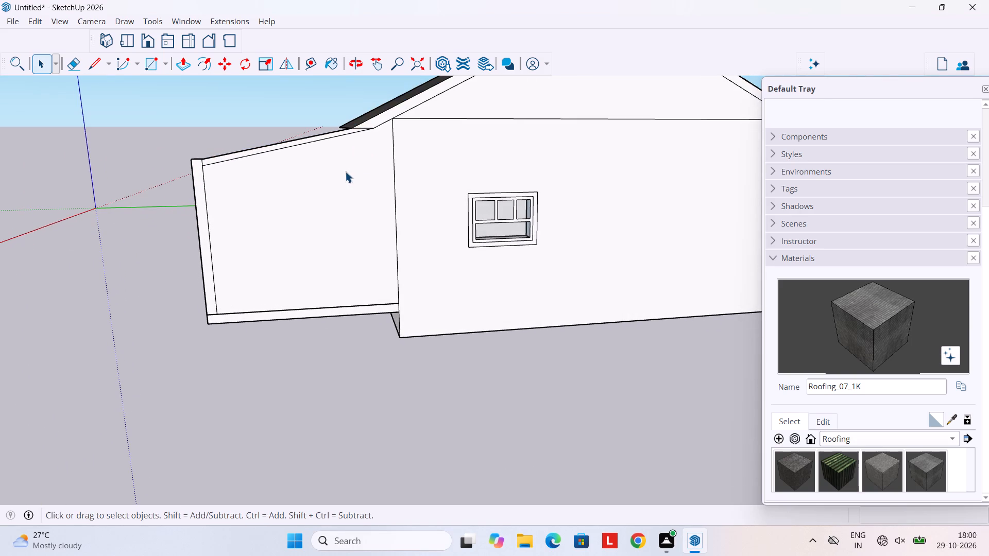
key("Delete")
Push/Pull the narrow sloping beam face 28' along the eave to its far end, forming the porch roof.
scroll(343, 175, "down", 3)
middle_click_drag(333, 179, 455, 192)
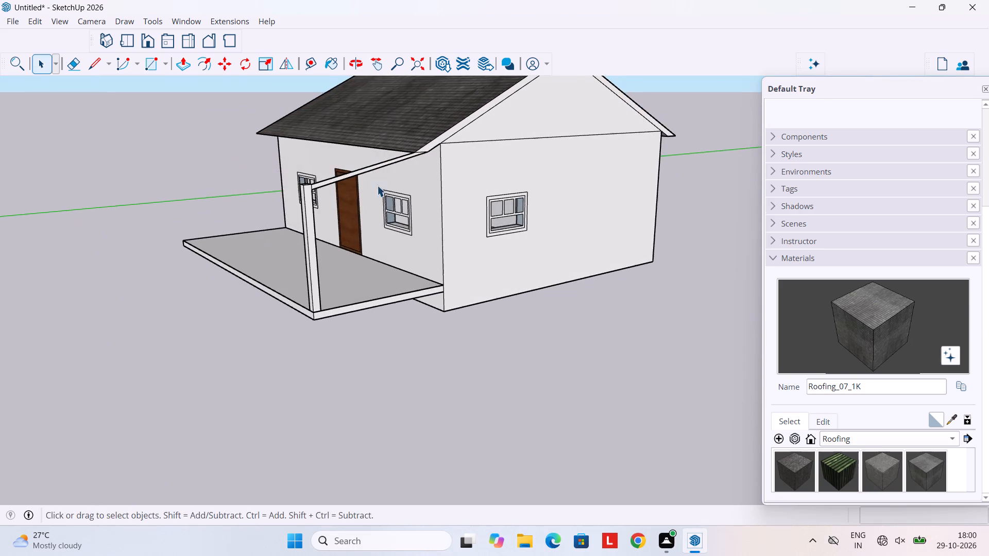
middle_click_drag(376, 185, 418, 200)
middle_click_drag(393, 196, 458, 215)
scroll(452, 210, "up", 3)
middle_click_drag(449, 204, 396, 211)
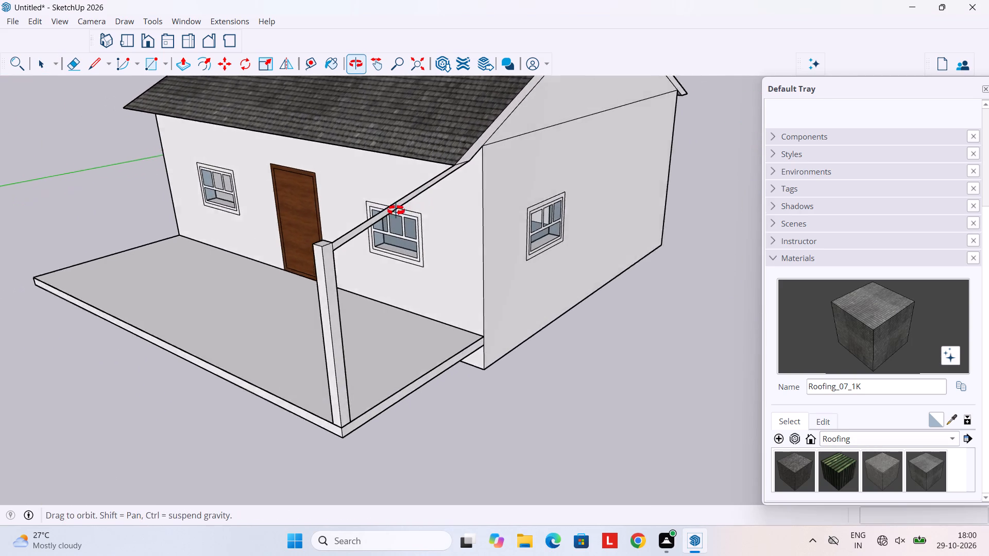
middle_click_drag(396, 211, 380, 212)
key("p")
scroll(378, 213, "up", 2)
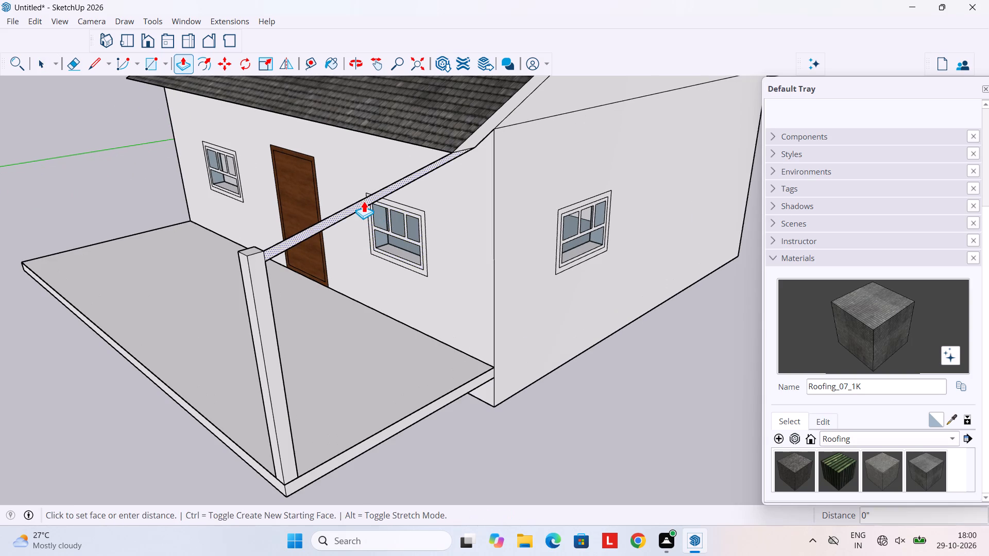
left_click(364, 201)
scroll(253, 183, "down", 4)
middle_click_drag(230, 182, 430, 180)
middle_click_drag(253, 194, 592, 152)
left_click(131, 213)
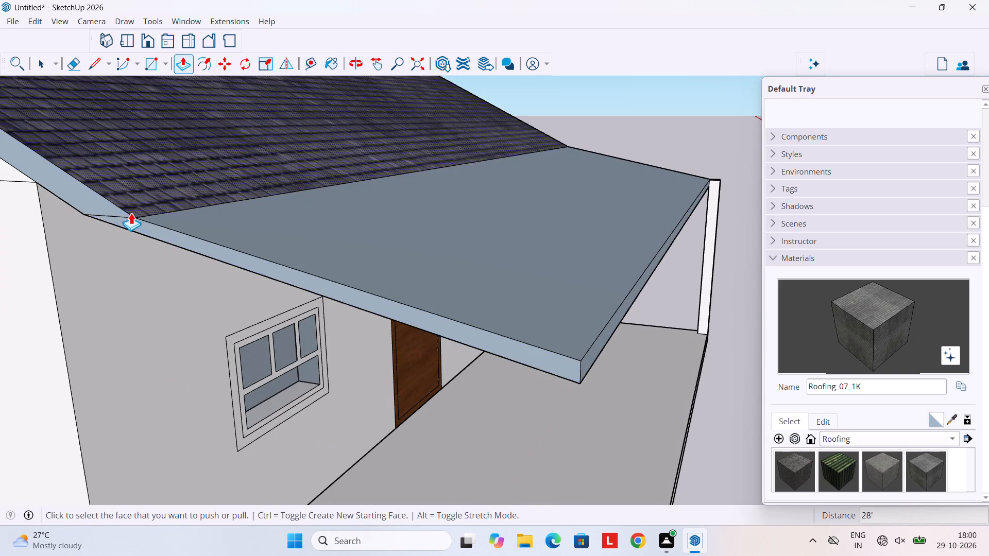
Draw a short vertical line at the post's house-side top corner, across the end of the porch roof's sloping edge face.
scroll(247, 205, "down", 4)
middle_click_drag(389, 211, 148, 244)
scroll(432, 228, "down", 9)
middle_click_drag(524, 244, 441, 220)
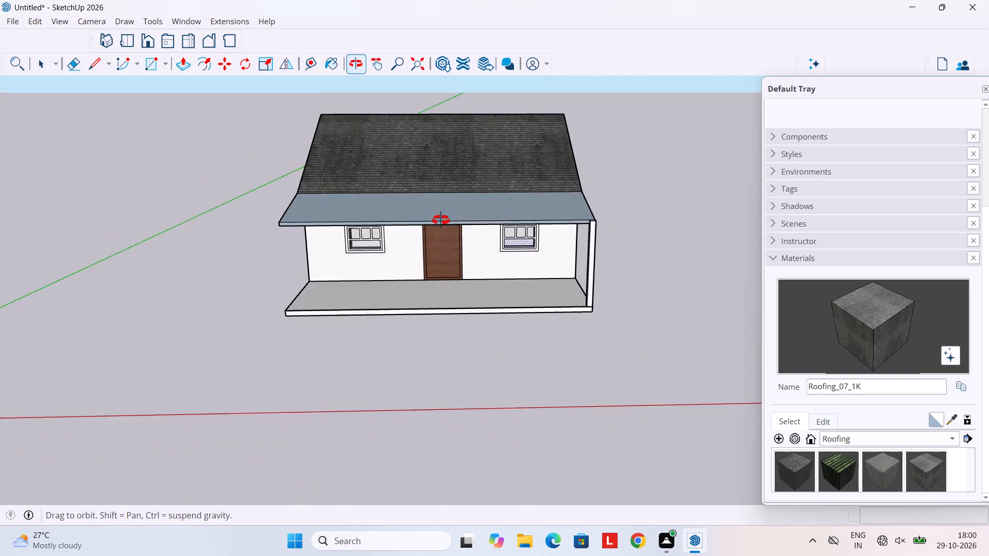
middle_click_drag(441, 220, 438, 220)
scroll(633, 224, "up", 6)
key("space")
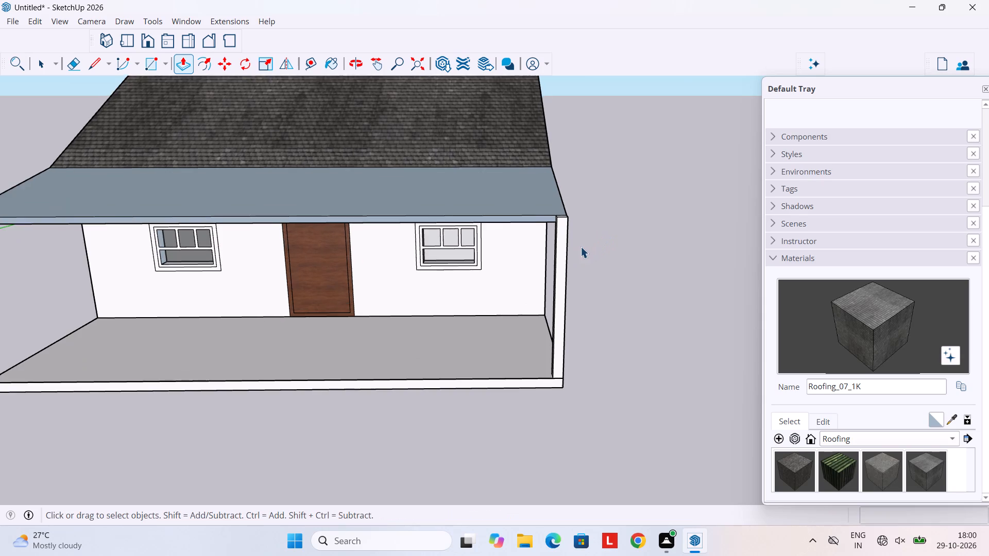
scroll(580, 247, "up", 2)
middle_click_drag(572, 244, 440, 259)
middle_click_drag(388, 258, 248, 255)
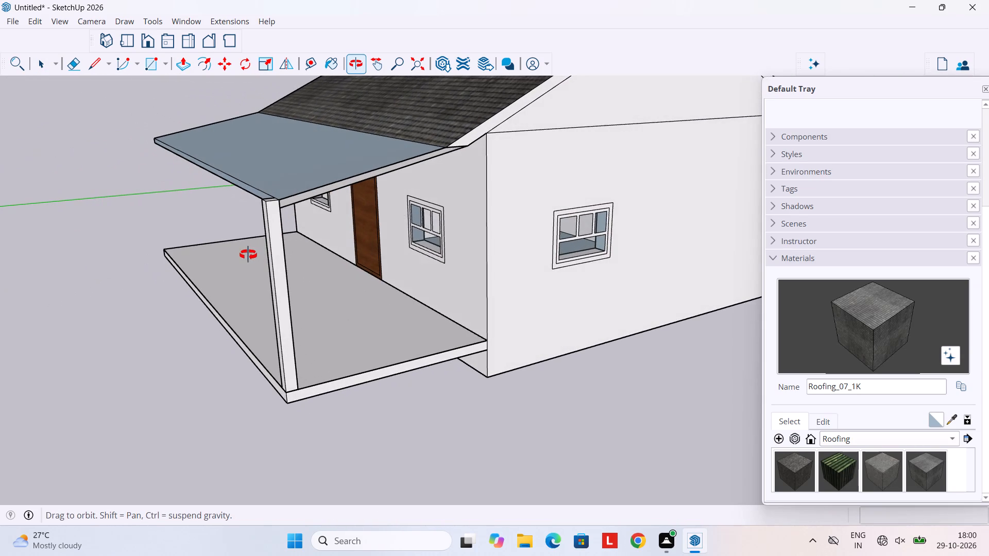
middle_click_drag(248, 255, 248, 255)
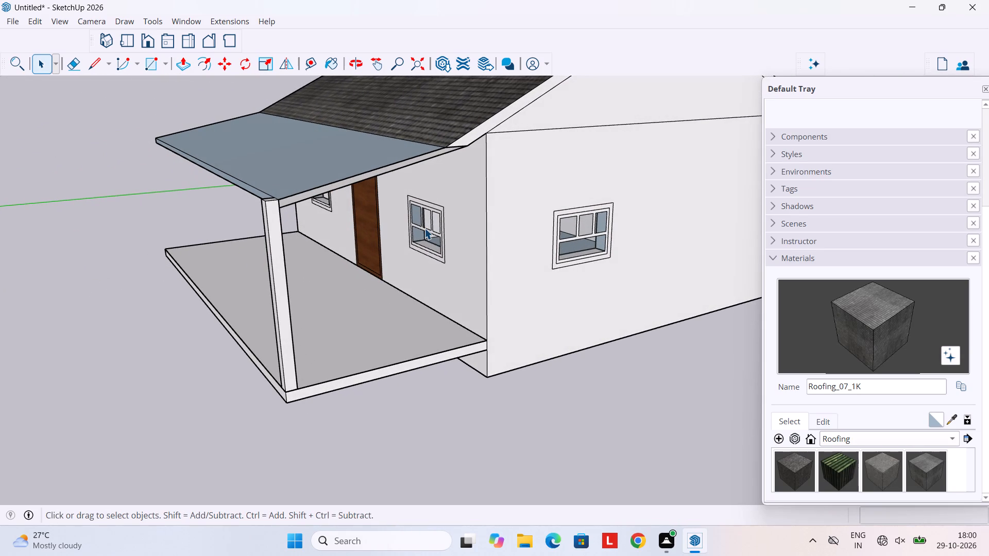
middle_click_drag(291, 180, 175, 170)
scroll(227, 178, "down", 3)
scroll(227, 178, "up", 3)
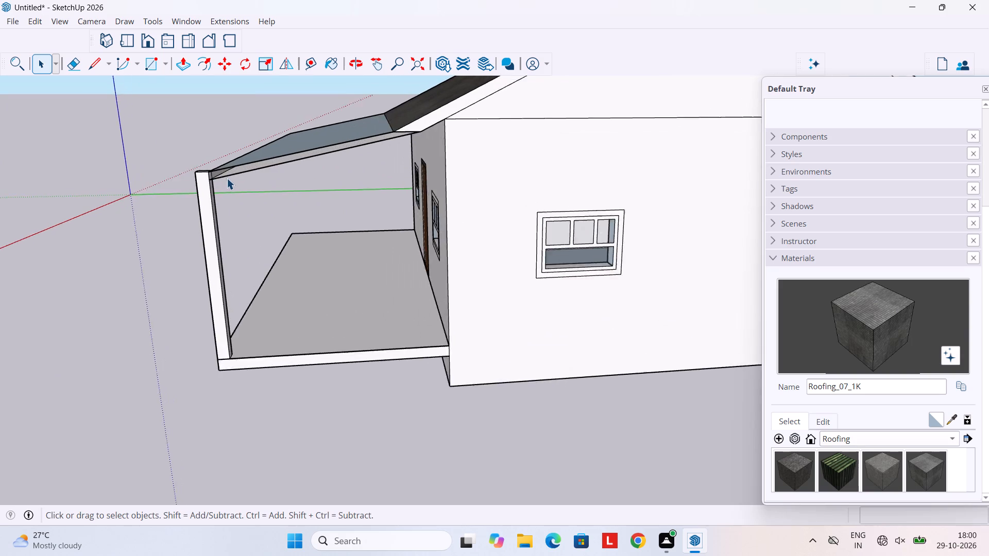
scroll(227, 178, "up", 3)
middle_click_drag(211, 183, 247, 166)
scroll(232, 172, "up", 3)
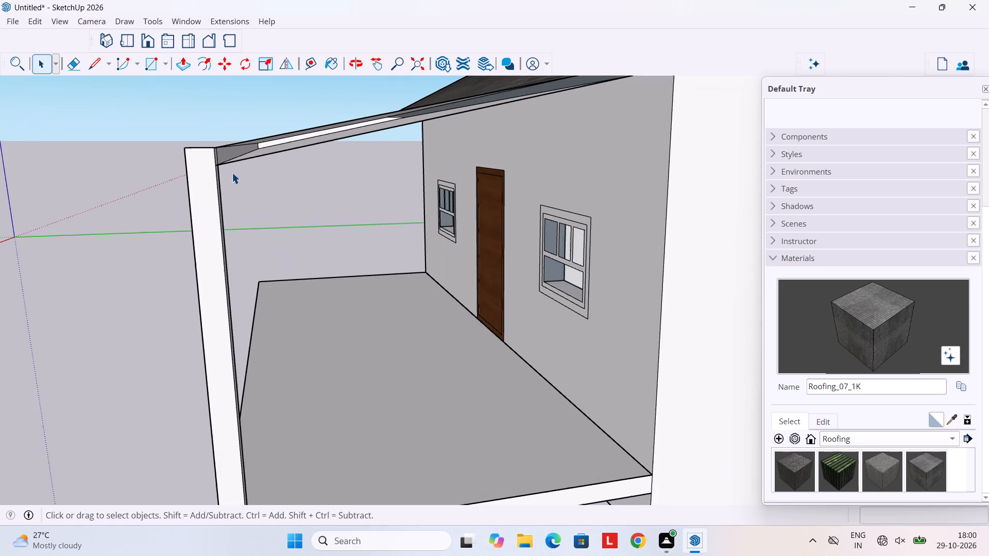
scroll(317, 167, "down", 4)
key("l")
scroll(279, 167, "up", 6)
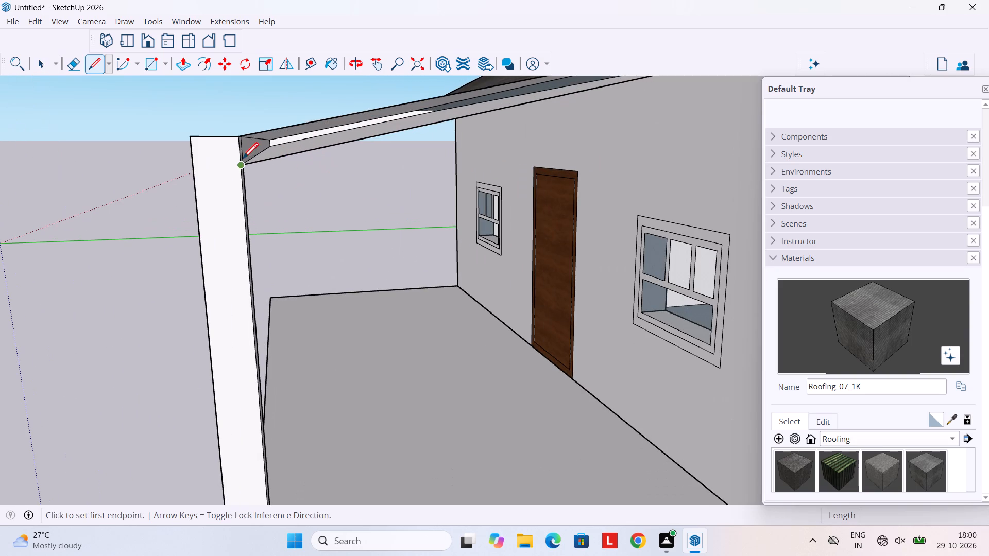
left_click(244, 161)
left_click(240, 141)
scroll(259, 144, "down", 5)
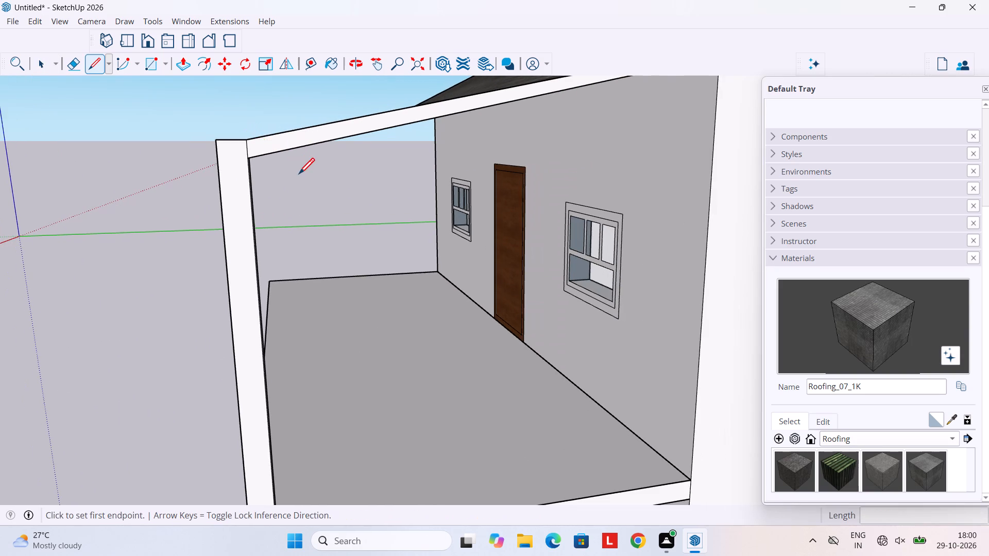
key("space")
Draw a short vertical line where the porch roof's front edge meets the side of the post, up to its top.
scroll(299, 173, "down", 4)
middle_click_drag(296, 171, 397, 208)
scroll(397, 208, "down", 5)
middle_click_drag(397, 208, 423, 219)
scroll(459, 264, "up", 1)
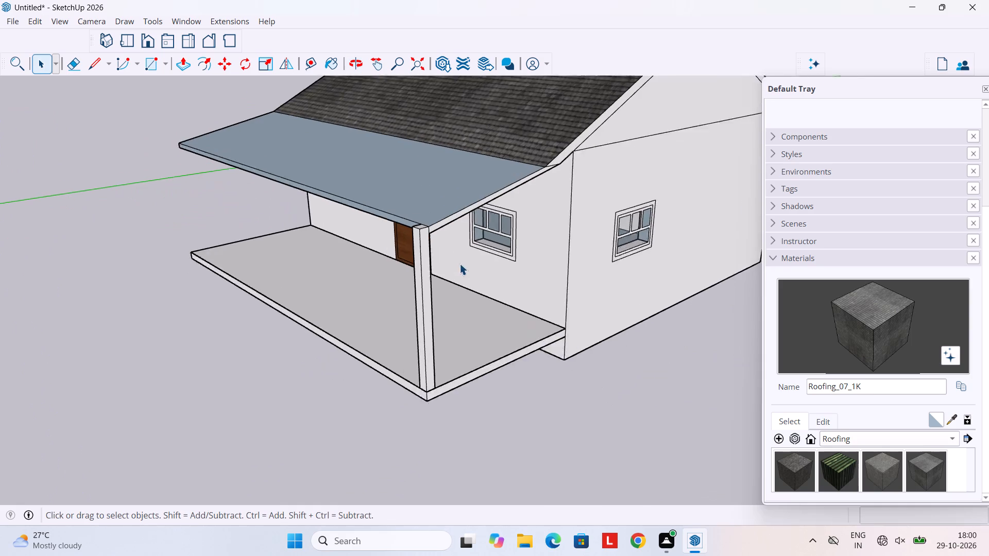
scroll(459, 264, "up", 3)
middle_click_drag(399, 250, 522, 206)
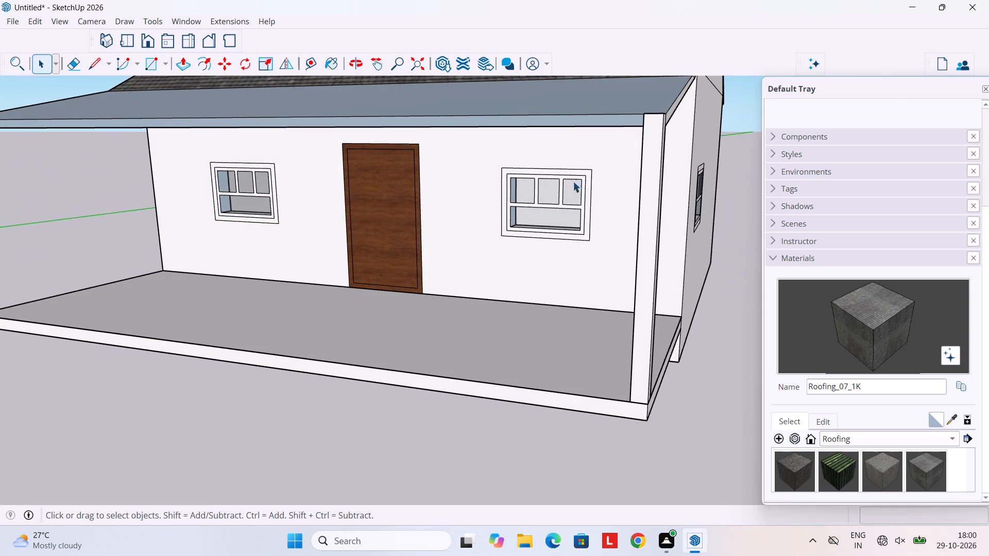
key("space")
scroll(645, 124, "up", 3)
key("l")
left_click(642, 127)
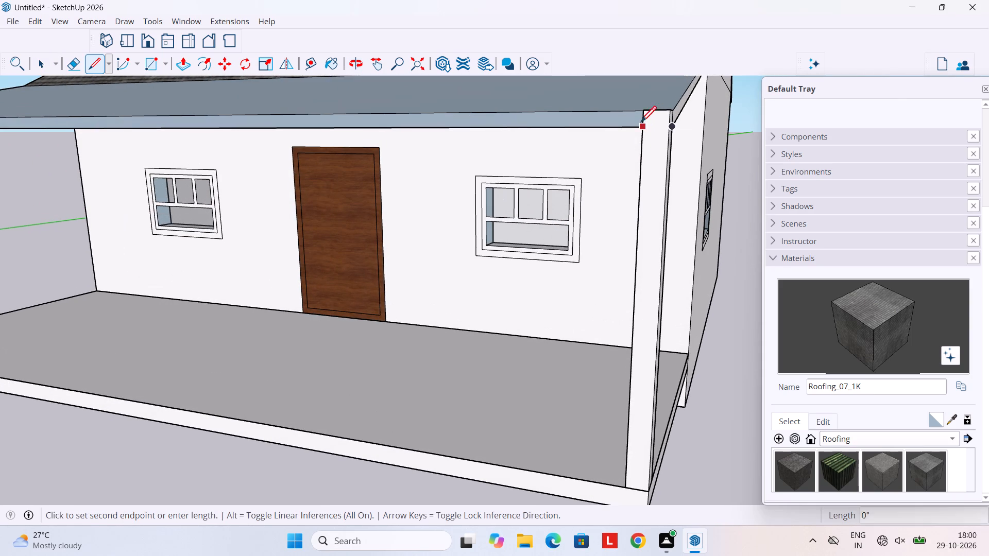
left_click(640, 116)
scroll(622, 143, "down", 4)
middle_click_drag(605, 164, 719, 151)
scroll(180, 152, "down", 3)
middle_click_drag(105, 152, 180, 160)
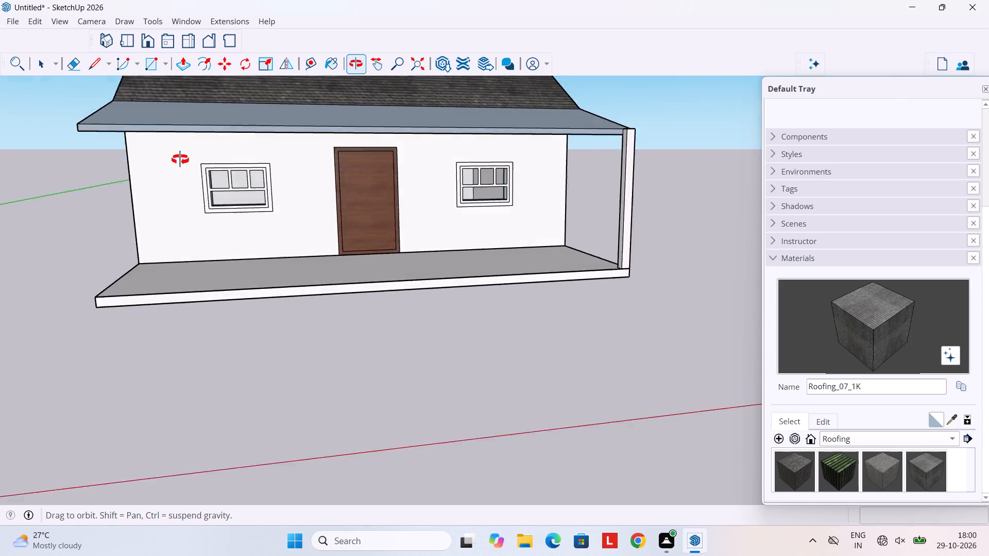
middle_click_drag(180, 160, 363, 164)
scroll(363, 164, "down", 4)
key("space")
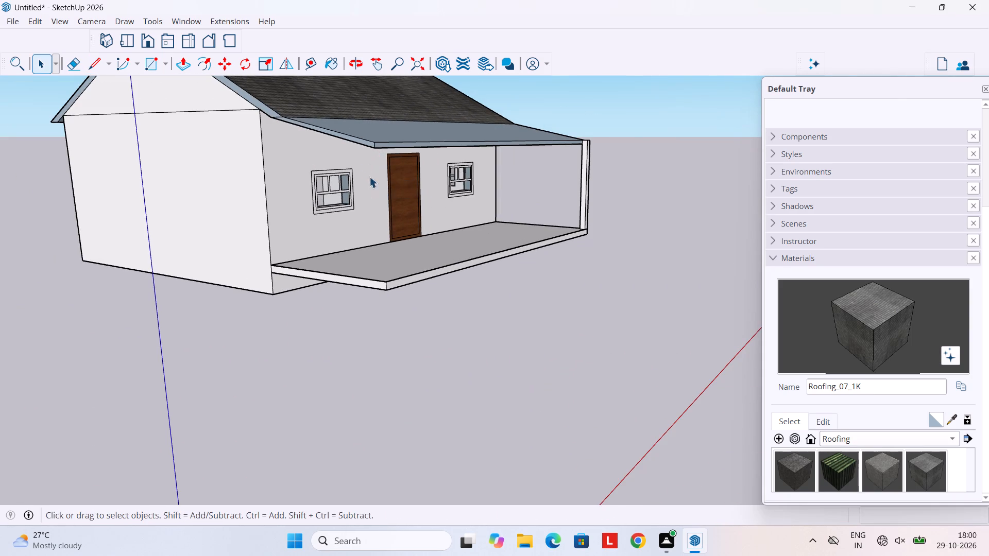
Delete the short edge separating the main eave's end face from the porch roof's end face on the post side.
scroll(411, 182, "down", 4)
middle_click_drag(522, 169, 353, 194)
middle_click_drag(415, 200, 303, 210)
scroll(479, 197, "down", 3)
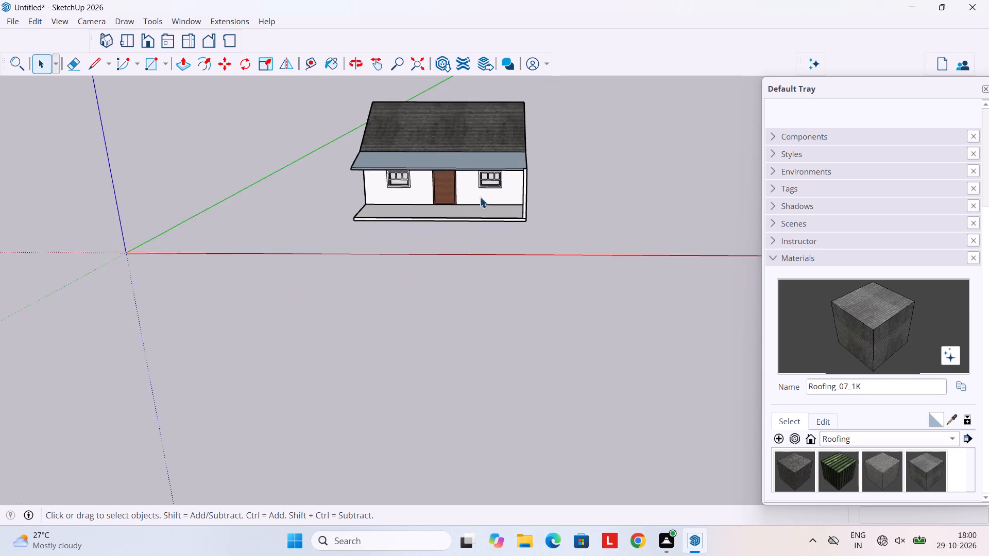
middle_click_drag(510, 200, 409, 199)
scroll(471, 192, "up", 5)
middle_click_drag(444, 181, 304, 171)
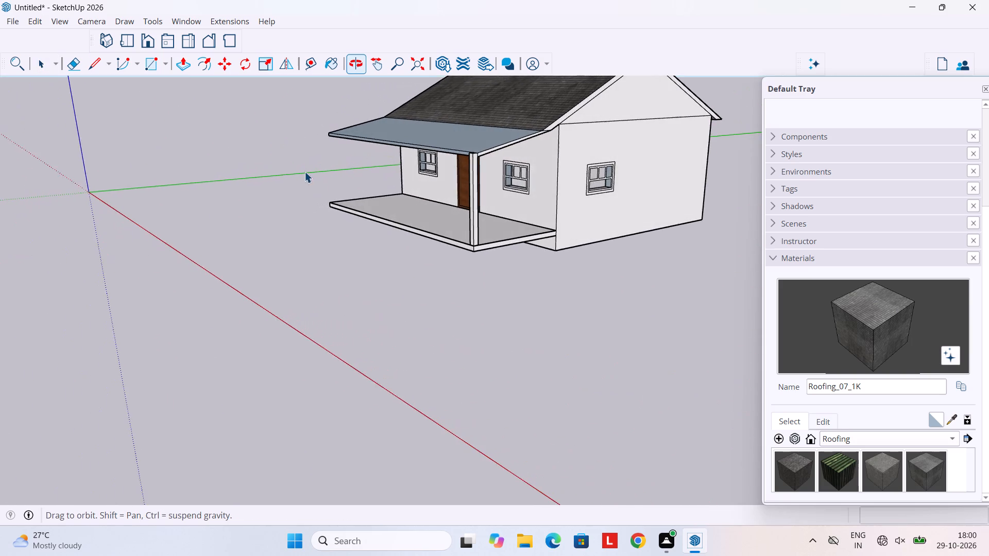
middle_click_drag(304, 171, 305, 172)
middle_click_drag(492, 170, 429, 179)
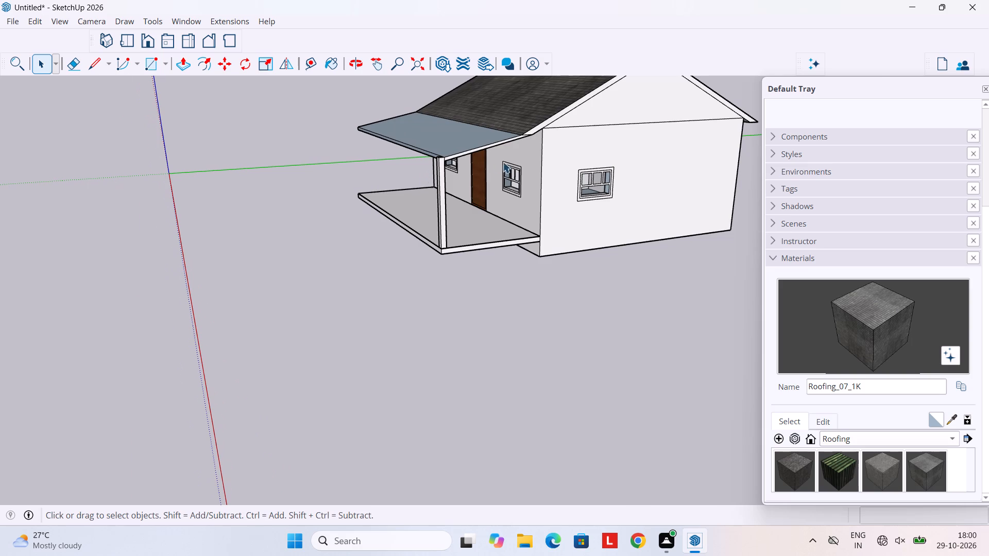
scroll(513, 157, "up", 6)
left_click(533, 124)
scroll(533, 124, "up", 5)
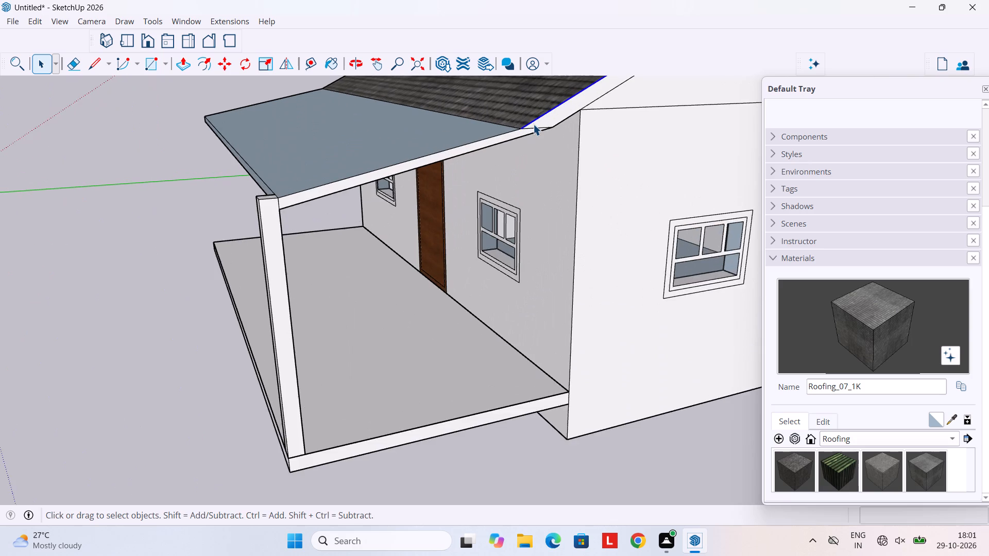
left_click(533, 125)
left_click(533, 128)
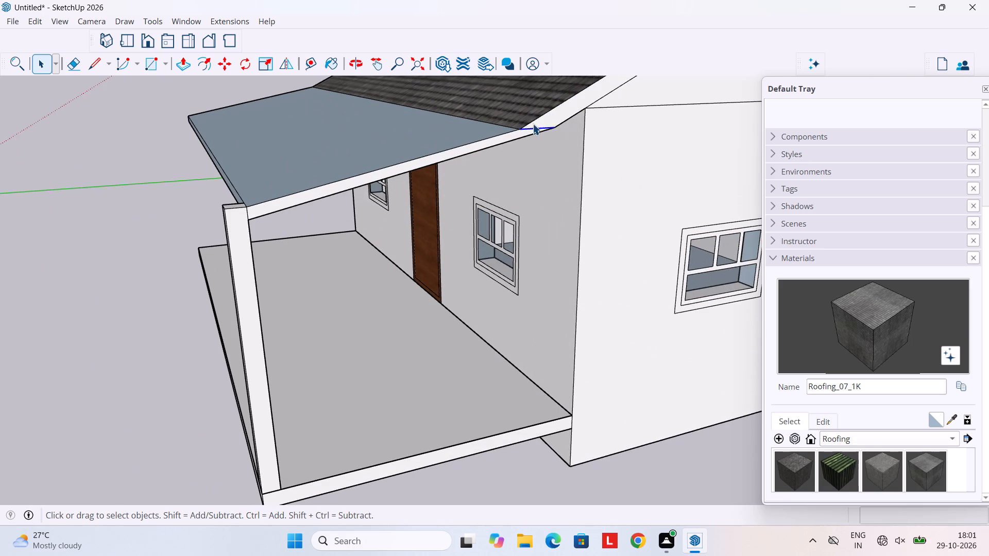
key("Delete")
Delete the matching short edge between the main eave and the porch roof at the end without a post.
scroll(531, 132, "down", 3)
middle_click_drag(480, 145, 700, 158)
middle_click_drag(319, 158, 686, 141)
middle_click_drag(356, 168, 595, 153)
scroll(352, 133, "up", 1)
middle_click_drag(353, 144, 355, 202)
middle_click_drag(361, 187, 352, 149)
scroll(373, 203, "up", 1)
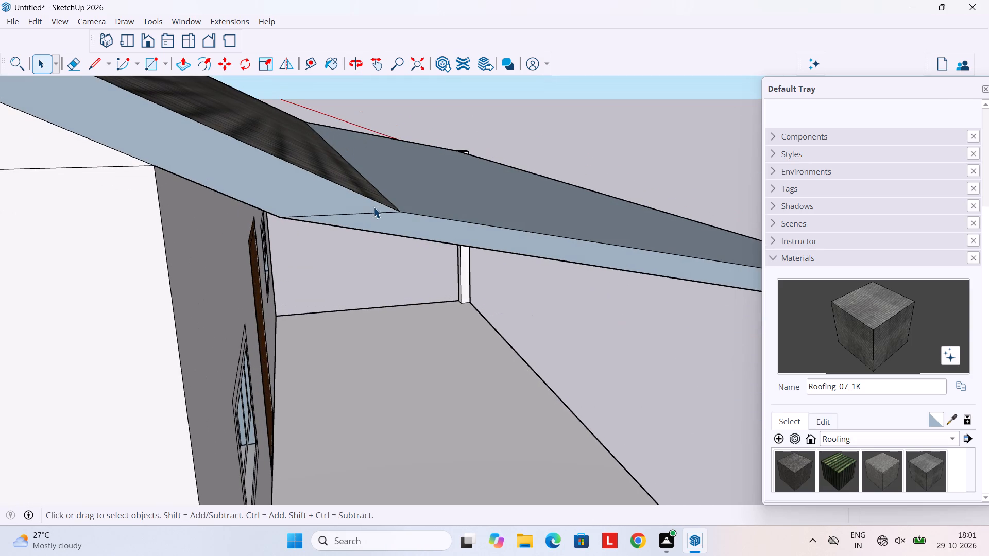
left_click(373, 212)
scroll(438, 243, "down", 5)
scroll(476, 272, "down", 3)
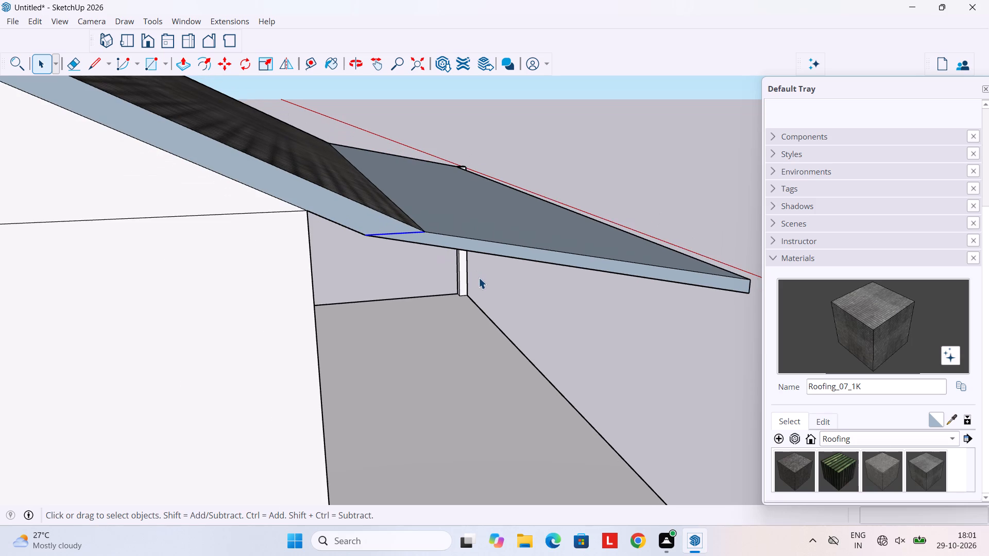
key("Delete")
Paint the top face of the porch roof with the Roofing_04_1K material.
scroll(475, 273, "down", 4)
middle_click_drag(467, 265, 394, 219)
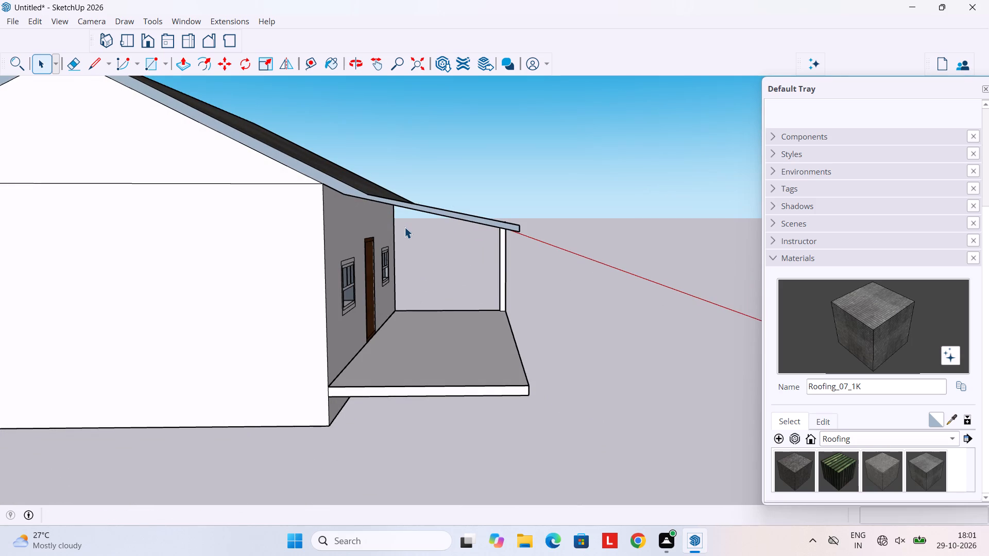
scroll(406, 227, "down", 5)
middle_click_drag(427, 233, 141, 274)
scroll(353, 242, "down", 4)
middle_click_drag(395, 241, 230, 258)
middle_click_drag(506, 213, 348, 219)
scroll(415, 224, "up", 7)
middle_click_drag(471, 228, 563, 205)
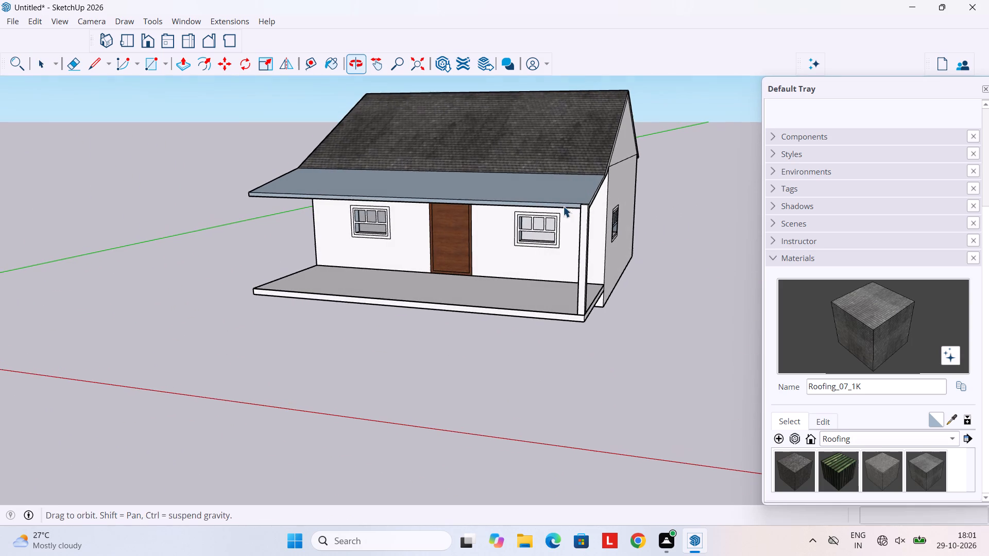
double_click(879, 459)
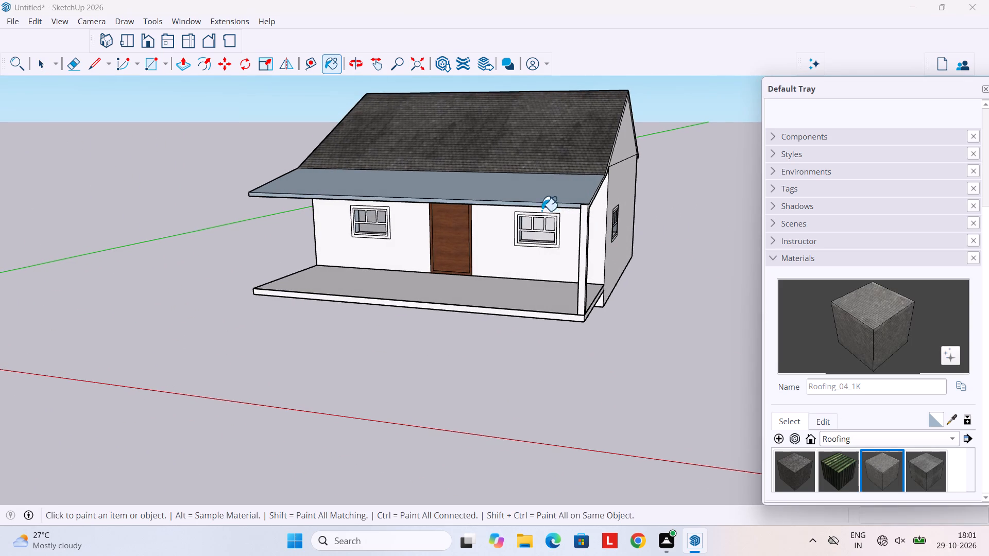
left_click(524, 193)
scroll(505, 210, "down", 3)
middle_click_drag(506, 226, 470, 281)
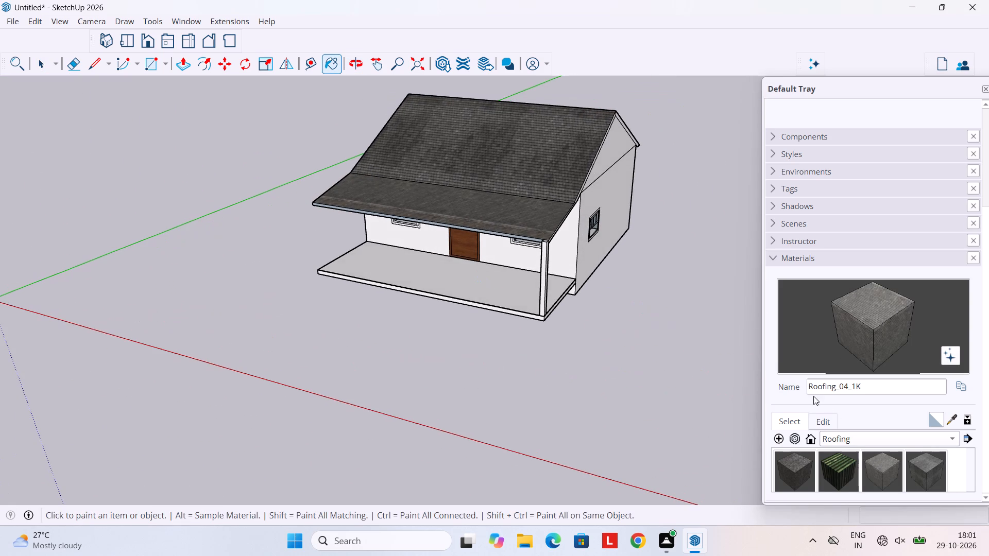
Paint the top face of the porch roof with Roofing_07_1K to match the main roof.
left_click(909, 468)
left_click(923, 465)
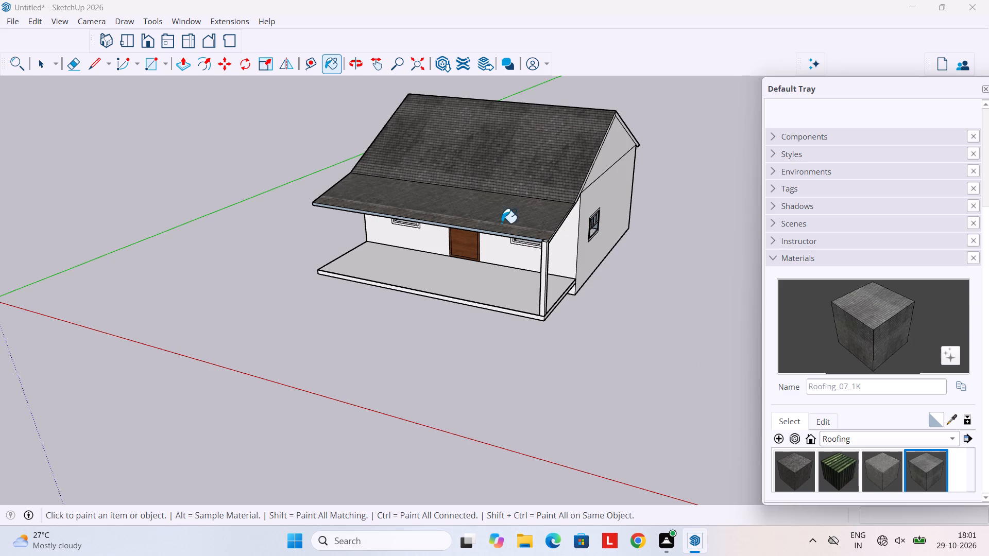
left_click(488, 211)
middle_click_drag(530, 276, 505, 291)
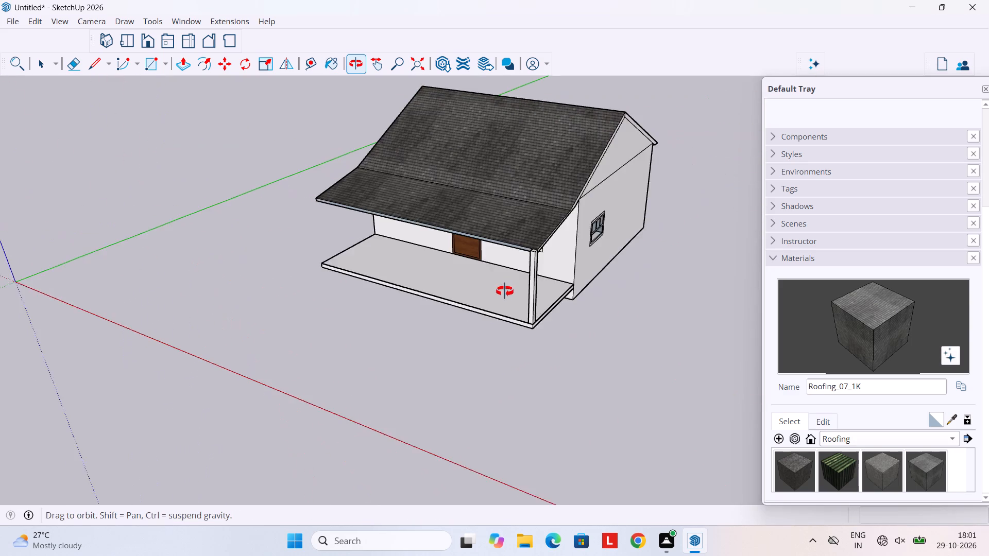
middle_click_drag(505, 291, 528, 286)
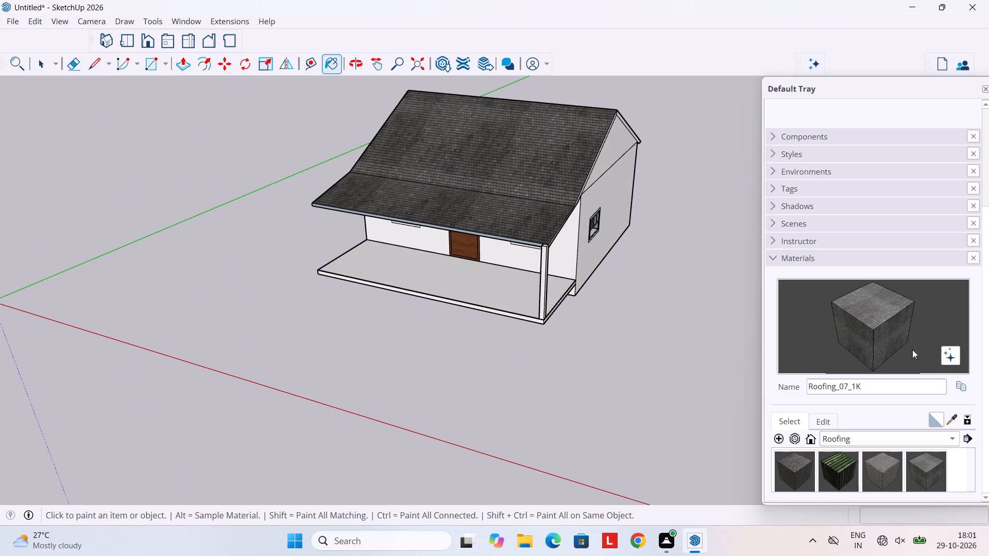
Switch the material library from Roofing to Wood and browse the available wood materials.
left_click(872, 442)
scroll(872, 442, "down", 4)
left_click(855, 488)
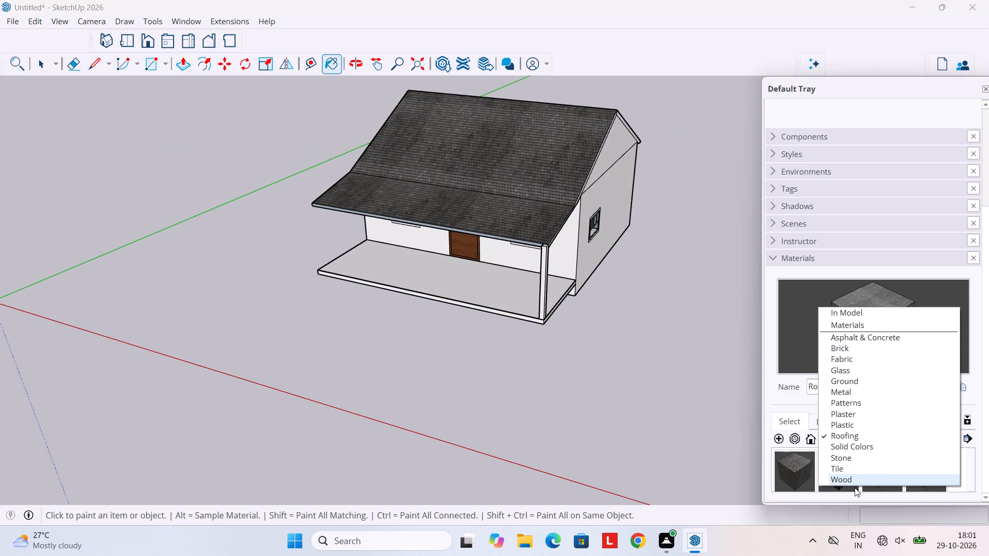
left_click(868, 440)
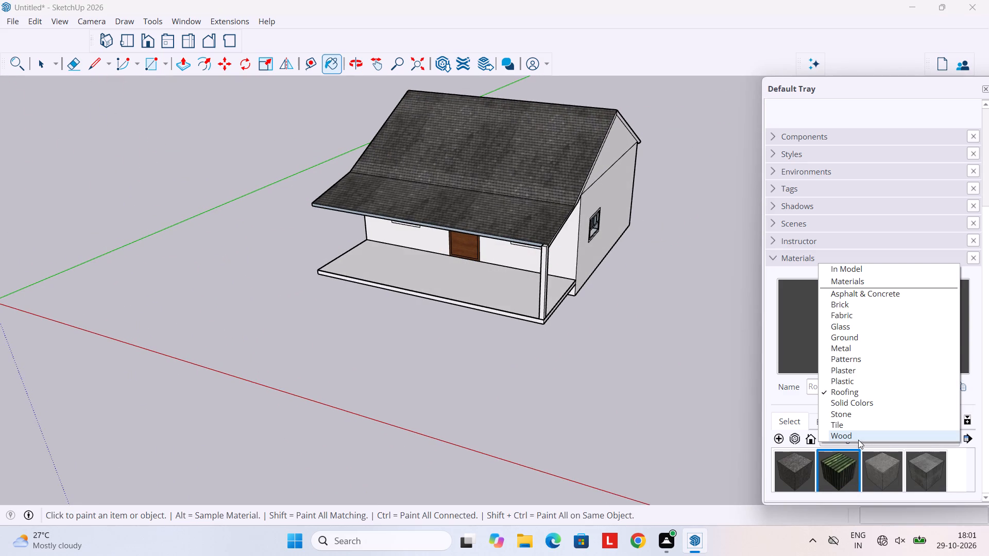
left_click(858, 436)
scroll(864, 455, "down", 4)
scroll(864, 466, "up", 3)
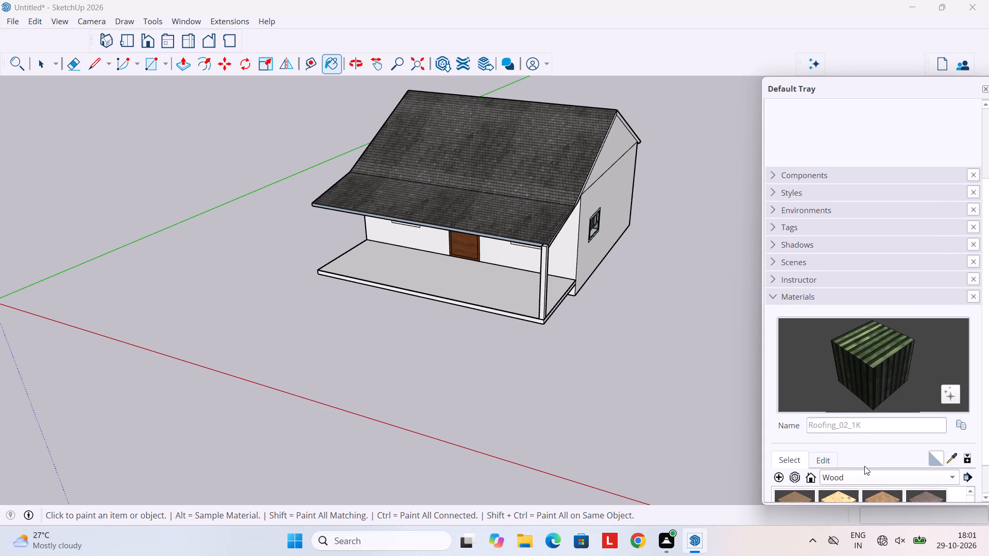
scroll(864, 466, "down", 3)
scroll(862, 466, "up", 1)
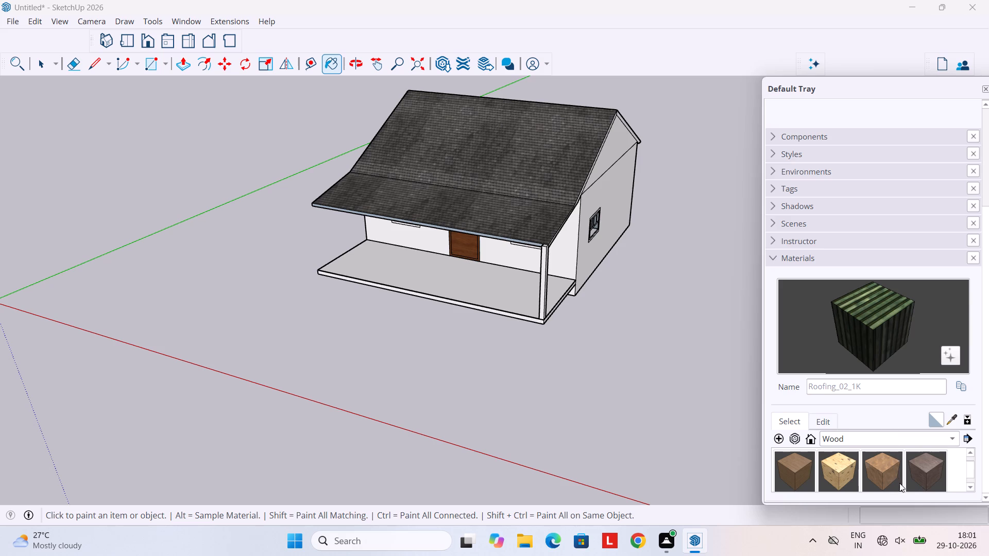
left_click_drag(900, 499, 897, 410)
scroll(904, 445, "up", 2)
scroll(911, 445, "down", 8)
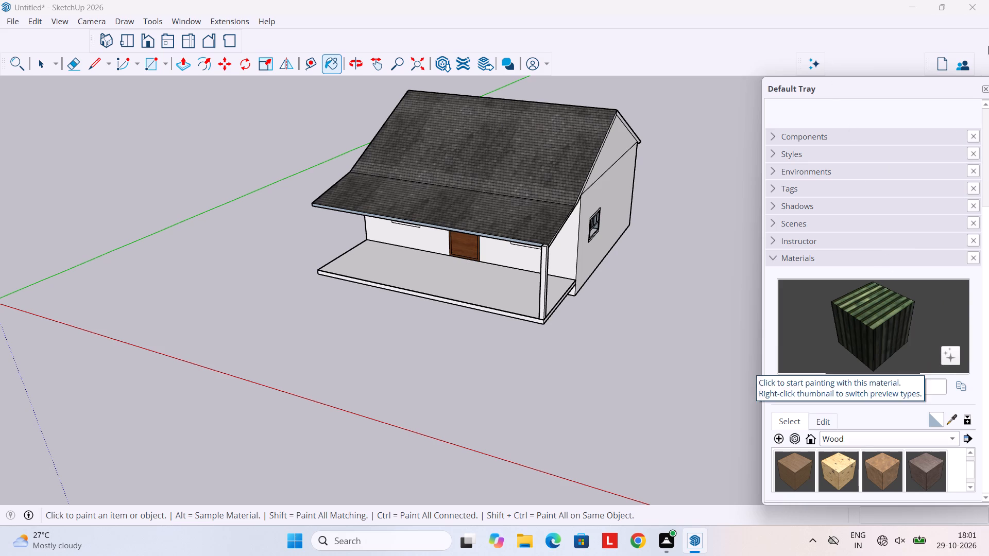
Hide the Components and Styles sections of the tray.
left_click(972, 137)
left_click(972, 153)
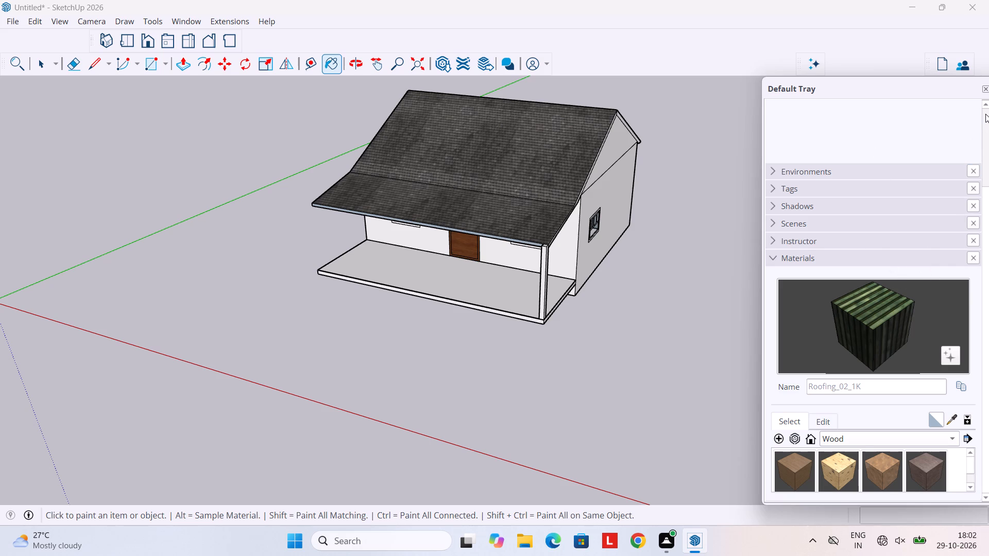
left_click_drag(986, 109, 986, 135)
left_click_drag(987, 276, 983, 246)
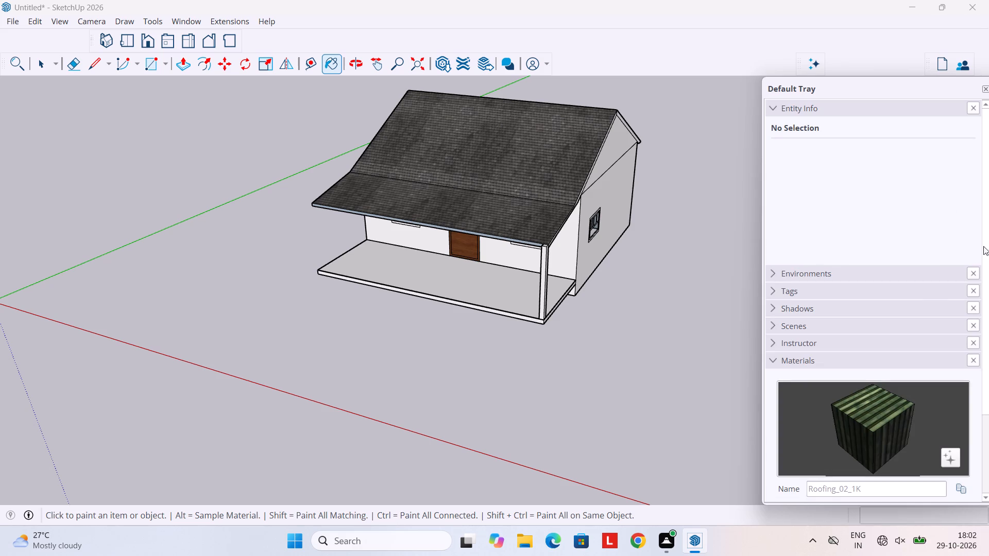
left_click_drag(983, 246, 982, 231)
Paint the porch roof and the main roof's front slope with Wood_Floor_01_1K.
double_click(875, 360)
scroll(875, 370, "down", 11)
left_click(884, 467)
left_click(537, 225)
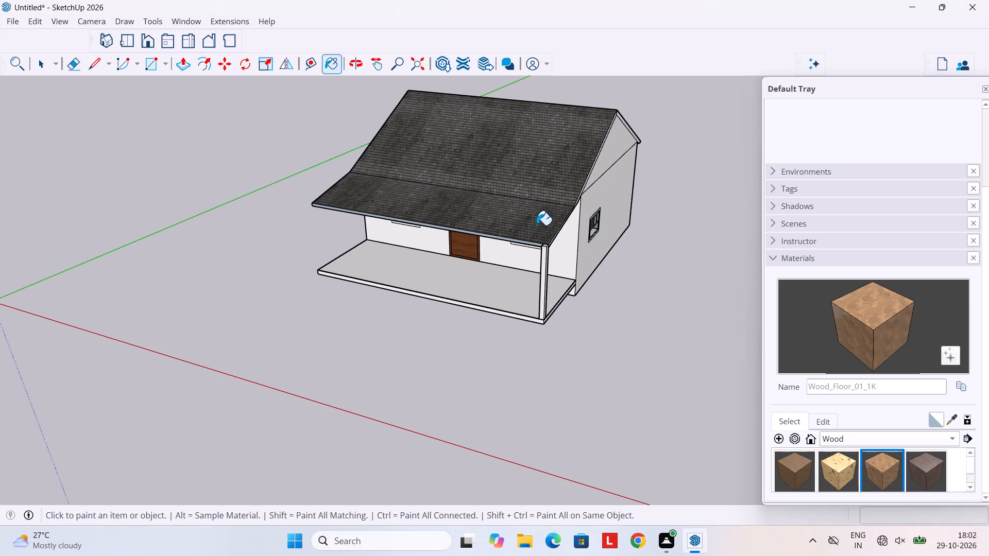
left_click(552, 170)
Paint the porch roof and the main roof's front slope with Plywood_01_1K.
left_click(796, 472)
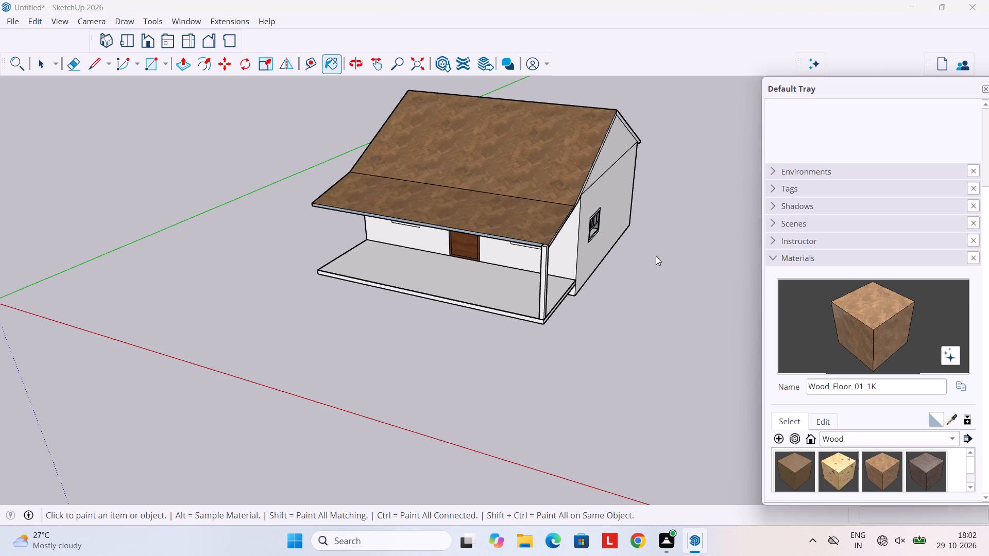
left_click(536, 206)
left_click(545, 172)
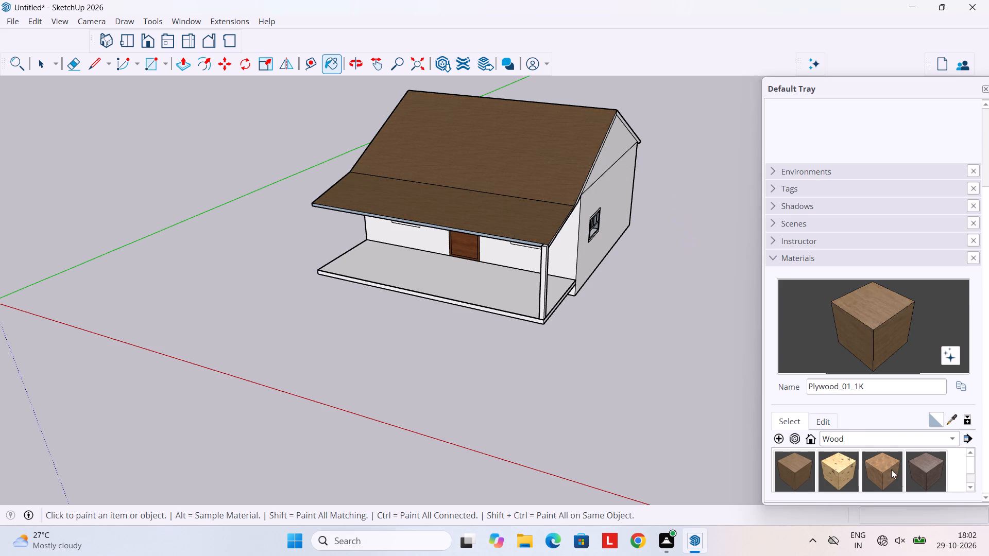
Paint the porch roof and both slopes of the main roof with Wood_Veneer_15_1K.
scroll(898, 477, "down", 2)
left_click(832, 464)
left_click(506, 220)
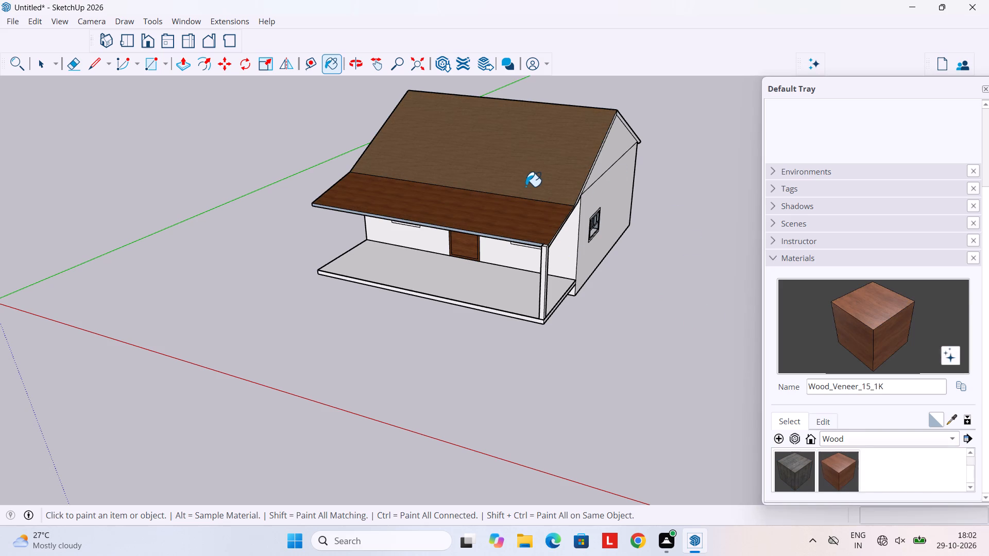
left_click(534, 169)
middle_click_drag(686, 210, 279, 235)
left_click(735, 163)
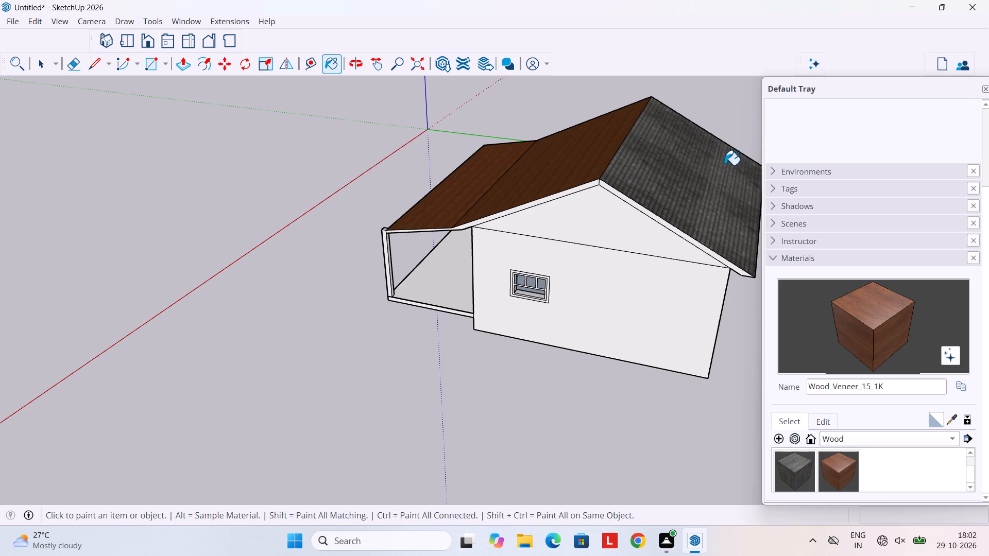
Examine the house from the front, the ends and the back, including the roof's gable-end faces.
scroll(486, 221, "down", 2)
middle_click_drag(512, 242, 677, 287)
middle_click_drag(470, 254, 781, 246)
middle_click_drag(448, 240, 679, 198)
middle_click_drag(347, 273, 455, 216)
middle_click_drag(523, 242, 303, 247)
middle_click_drag(665, 245, 528, 200)
scroll(526, 213, "up", 1)
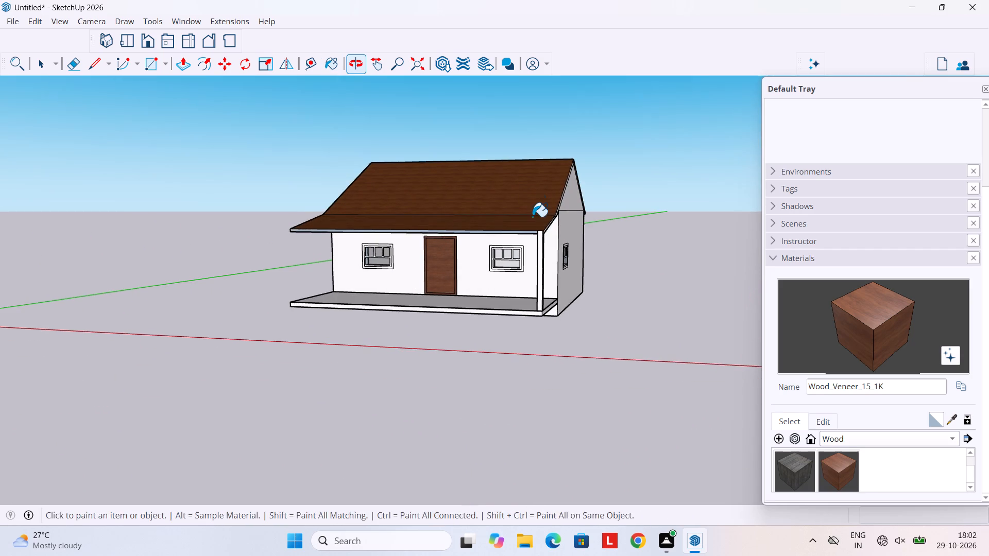
middle_click_drag(541, 246, 557, 252)
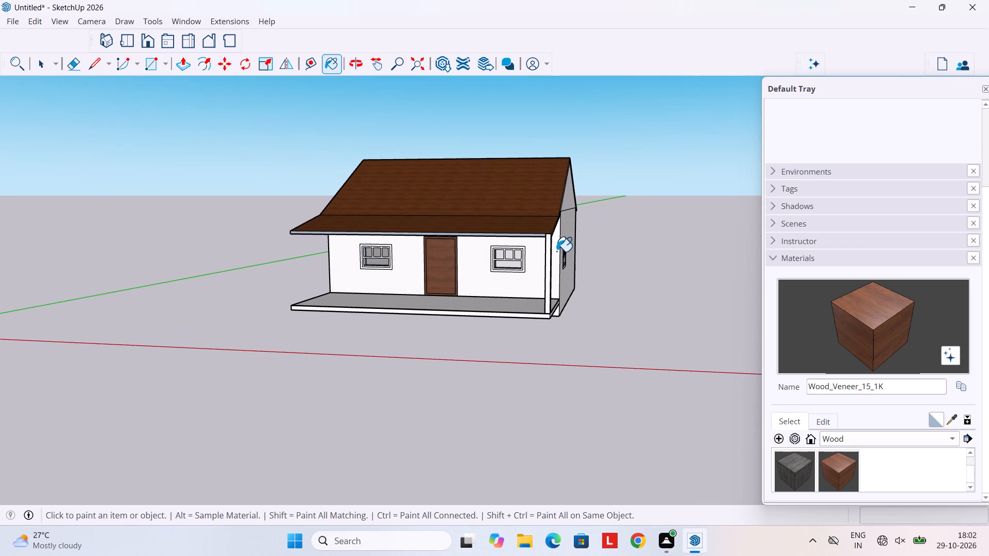
scroll(471, 247, "up", 2)
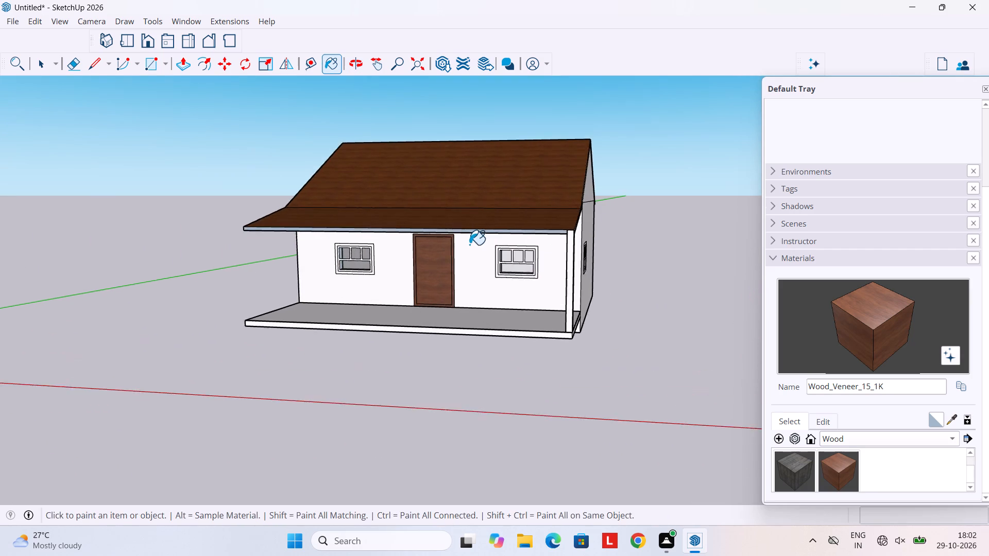
scroll(469, 245, "up", 2)
key("space")
scroll(466, 243, "up", 1)
middle_click_drag(466, 243, 500, 196)
scroll(367, 203, "up", 1)
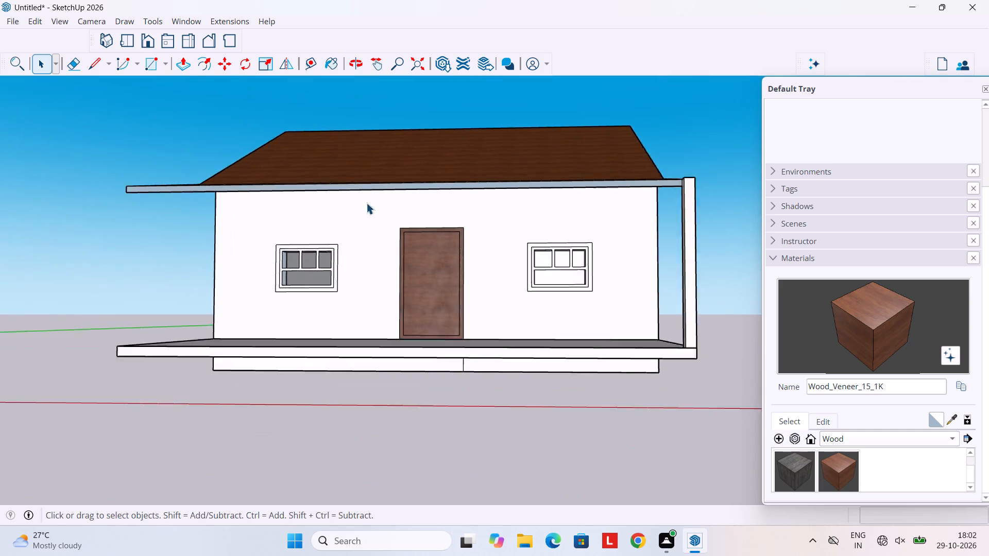
scroll(366, 203, "up", 1)
middle_click_drag(273, 204, 469, 248)
scroll(281, 237, "up", 4)
middle_click_drag(280, 234, 441, 227)
scroll(488, 222, "down", 9)
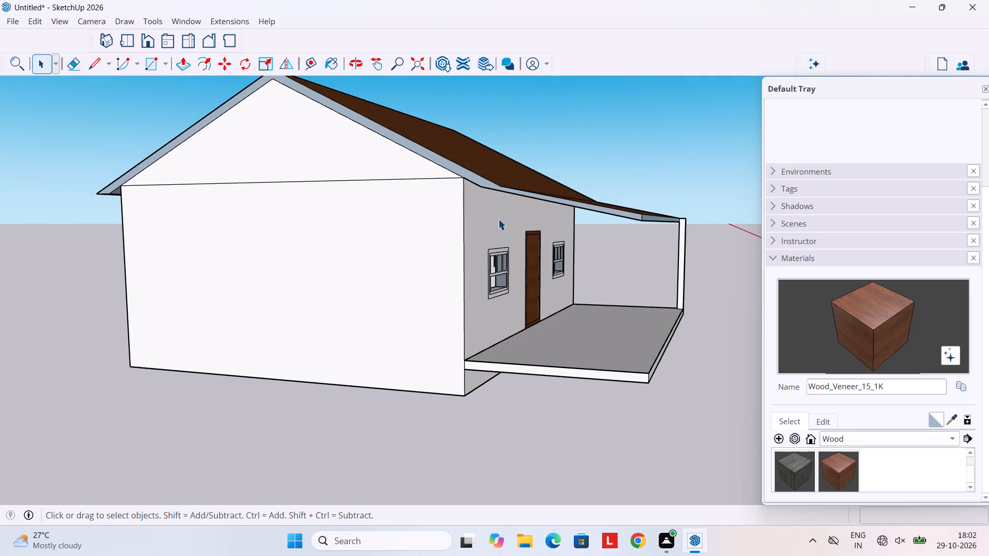
scroll(297, 162, "down", 1)
middle_click_drag(297, 162, 432, 221)
scroll(385, 169, "up", 4)
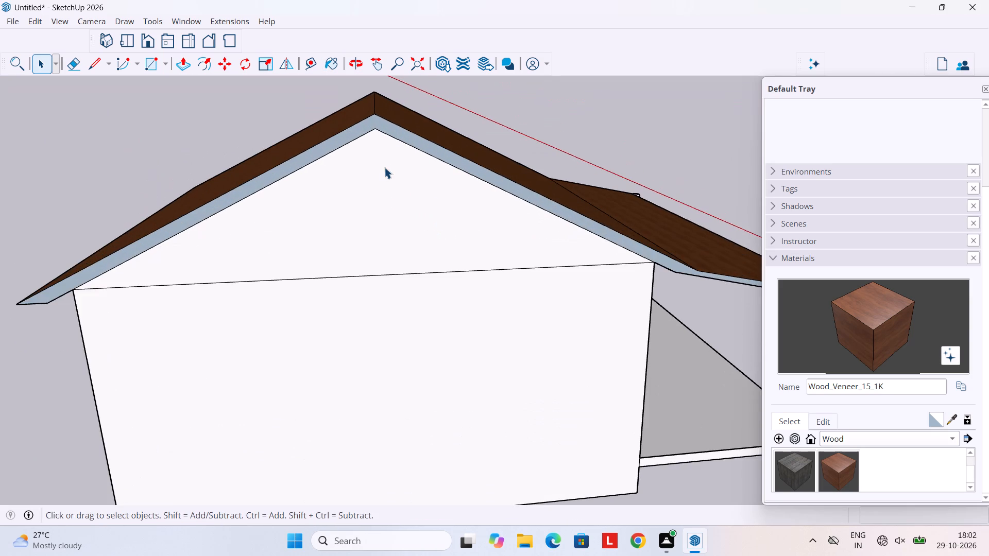
scroll(384, 167, "down", 5)
middle_click_drag(320, 181, 412, 154)
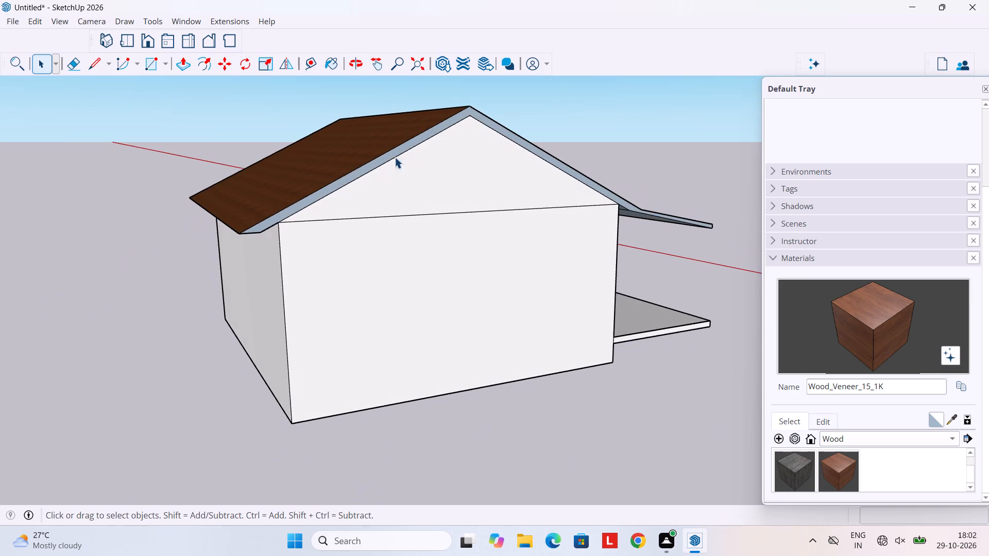
scroll(354, 165, "down", 1)
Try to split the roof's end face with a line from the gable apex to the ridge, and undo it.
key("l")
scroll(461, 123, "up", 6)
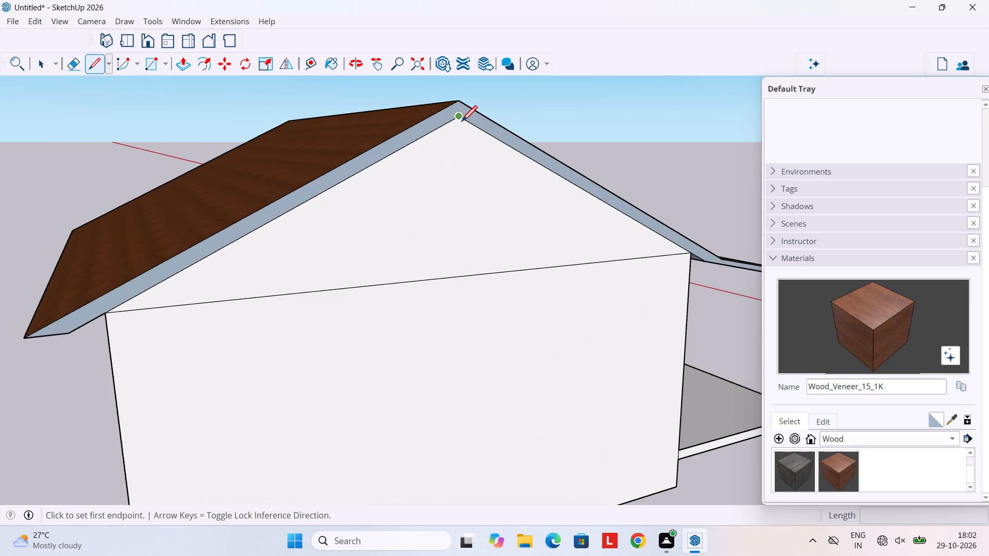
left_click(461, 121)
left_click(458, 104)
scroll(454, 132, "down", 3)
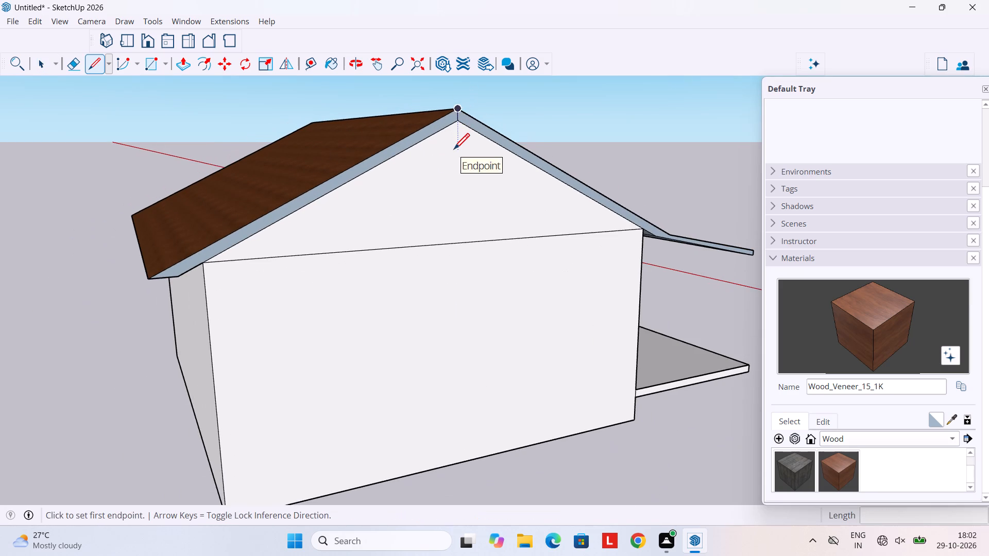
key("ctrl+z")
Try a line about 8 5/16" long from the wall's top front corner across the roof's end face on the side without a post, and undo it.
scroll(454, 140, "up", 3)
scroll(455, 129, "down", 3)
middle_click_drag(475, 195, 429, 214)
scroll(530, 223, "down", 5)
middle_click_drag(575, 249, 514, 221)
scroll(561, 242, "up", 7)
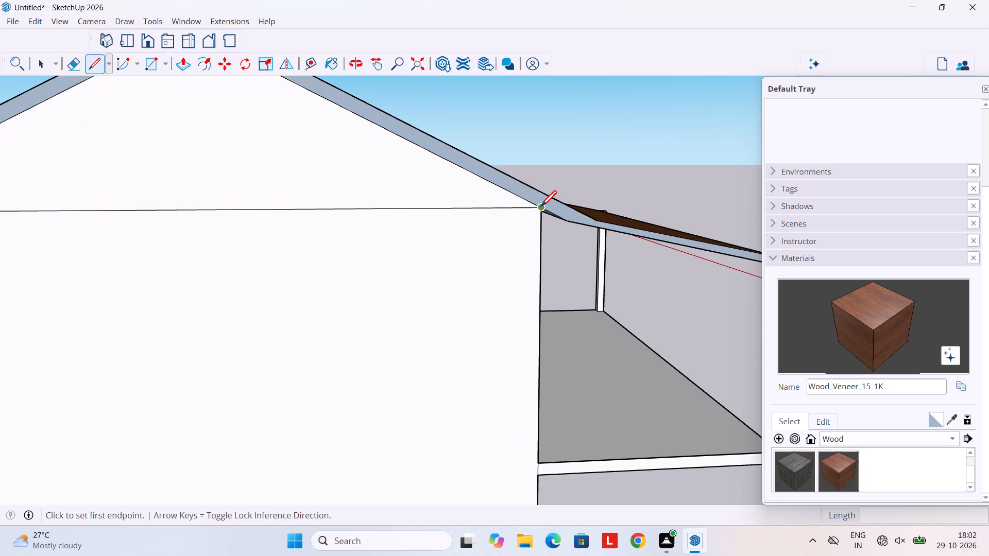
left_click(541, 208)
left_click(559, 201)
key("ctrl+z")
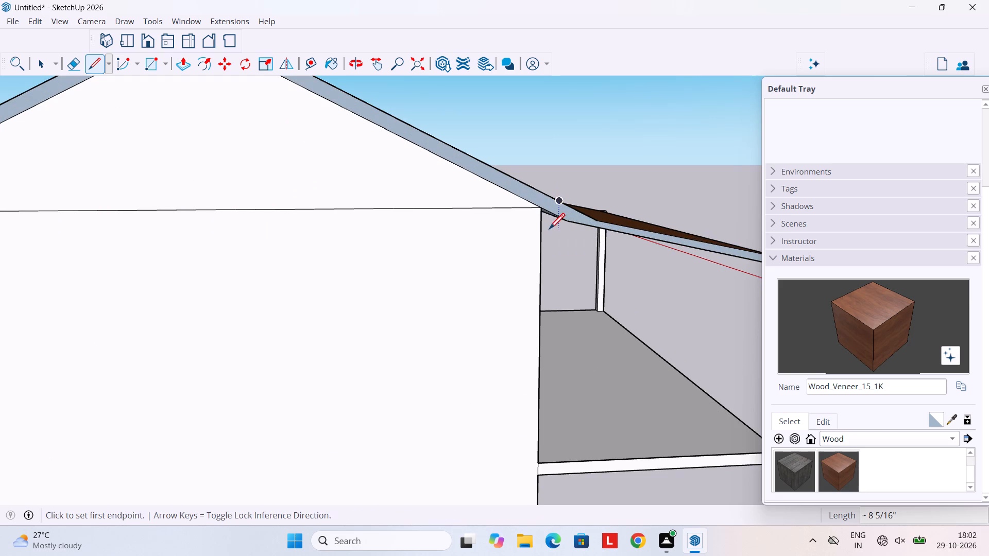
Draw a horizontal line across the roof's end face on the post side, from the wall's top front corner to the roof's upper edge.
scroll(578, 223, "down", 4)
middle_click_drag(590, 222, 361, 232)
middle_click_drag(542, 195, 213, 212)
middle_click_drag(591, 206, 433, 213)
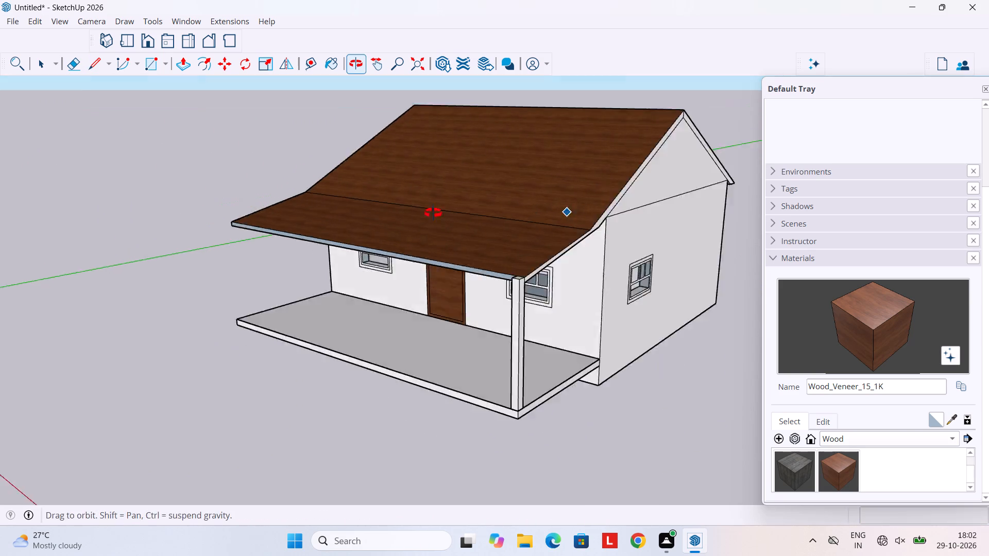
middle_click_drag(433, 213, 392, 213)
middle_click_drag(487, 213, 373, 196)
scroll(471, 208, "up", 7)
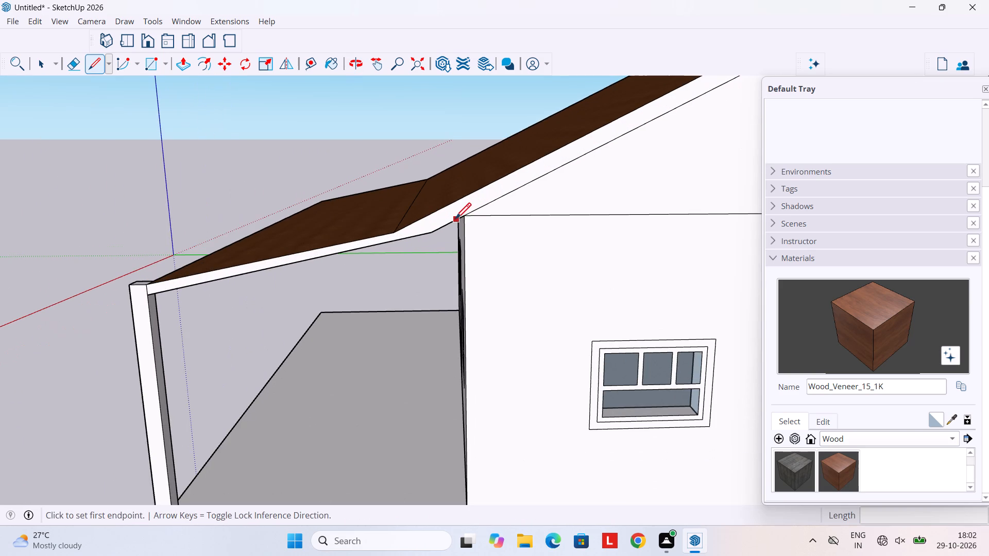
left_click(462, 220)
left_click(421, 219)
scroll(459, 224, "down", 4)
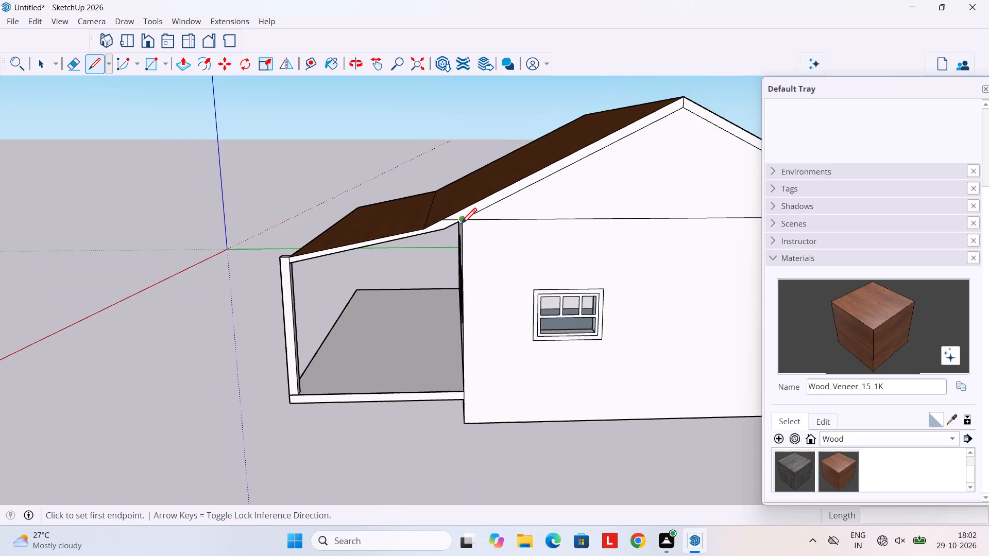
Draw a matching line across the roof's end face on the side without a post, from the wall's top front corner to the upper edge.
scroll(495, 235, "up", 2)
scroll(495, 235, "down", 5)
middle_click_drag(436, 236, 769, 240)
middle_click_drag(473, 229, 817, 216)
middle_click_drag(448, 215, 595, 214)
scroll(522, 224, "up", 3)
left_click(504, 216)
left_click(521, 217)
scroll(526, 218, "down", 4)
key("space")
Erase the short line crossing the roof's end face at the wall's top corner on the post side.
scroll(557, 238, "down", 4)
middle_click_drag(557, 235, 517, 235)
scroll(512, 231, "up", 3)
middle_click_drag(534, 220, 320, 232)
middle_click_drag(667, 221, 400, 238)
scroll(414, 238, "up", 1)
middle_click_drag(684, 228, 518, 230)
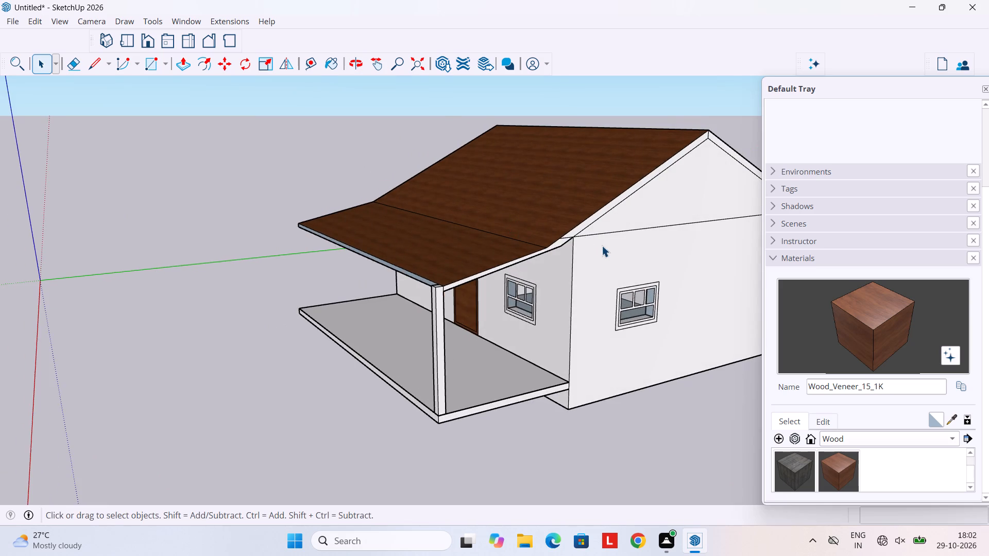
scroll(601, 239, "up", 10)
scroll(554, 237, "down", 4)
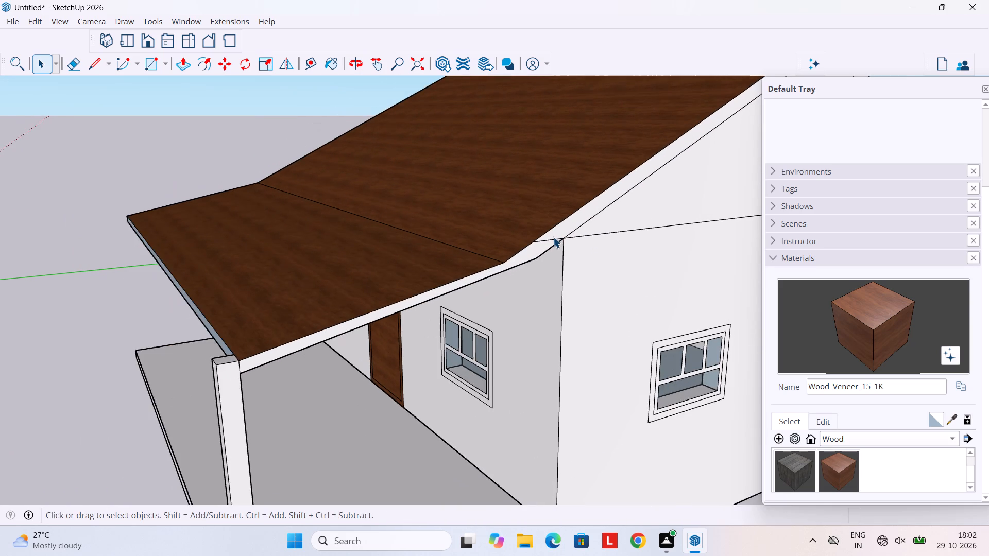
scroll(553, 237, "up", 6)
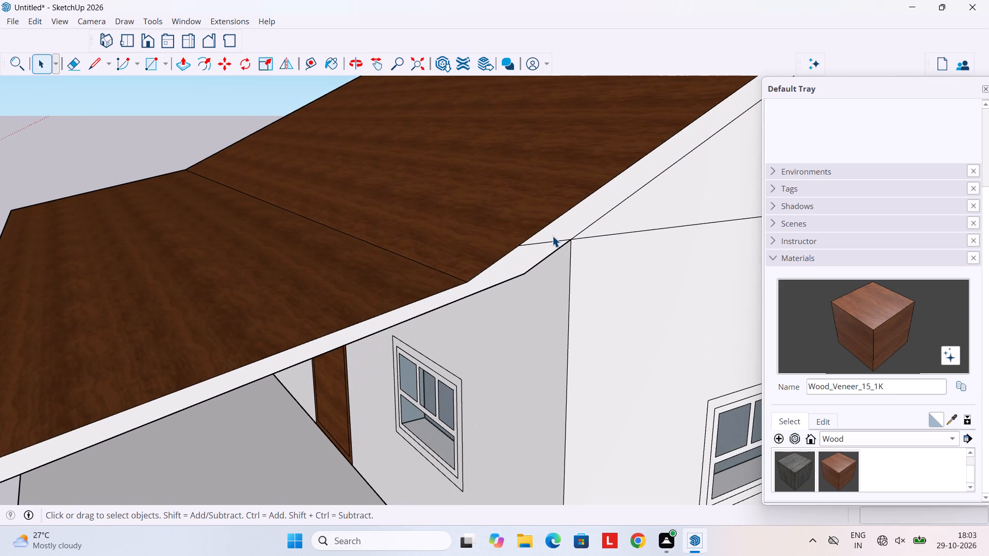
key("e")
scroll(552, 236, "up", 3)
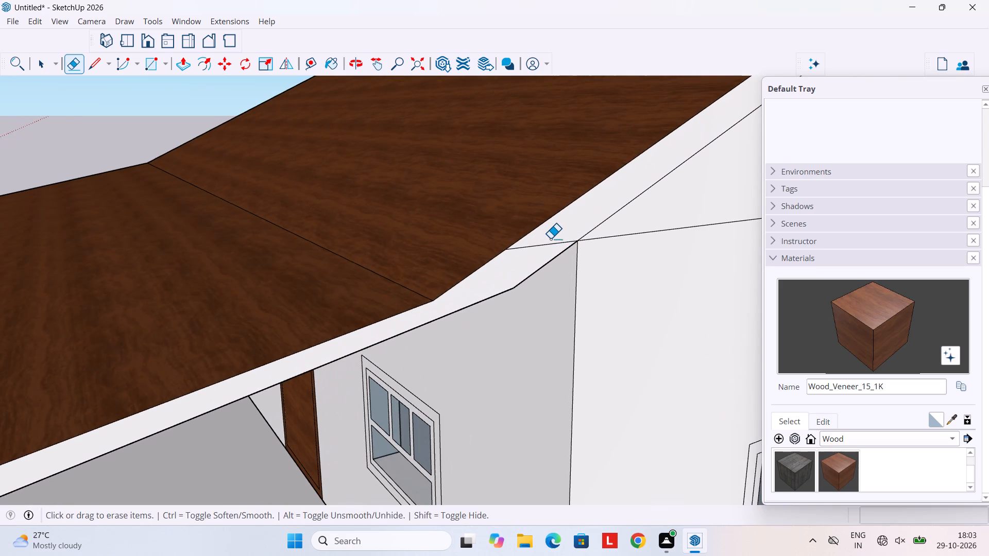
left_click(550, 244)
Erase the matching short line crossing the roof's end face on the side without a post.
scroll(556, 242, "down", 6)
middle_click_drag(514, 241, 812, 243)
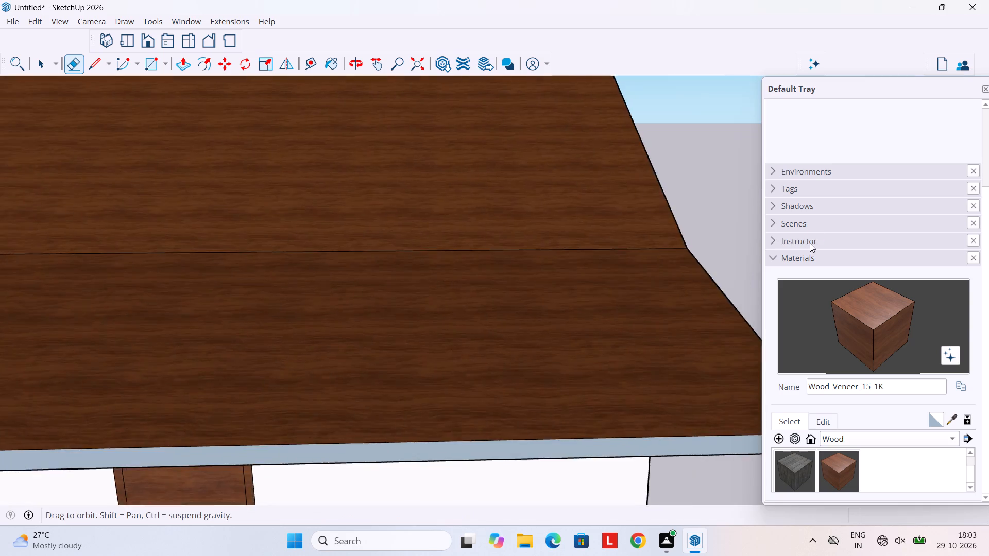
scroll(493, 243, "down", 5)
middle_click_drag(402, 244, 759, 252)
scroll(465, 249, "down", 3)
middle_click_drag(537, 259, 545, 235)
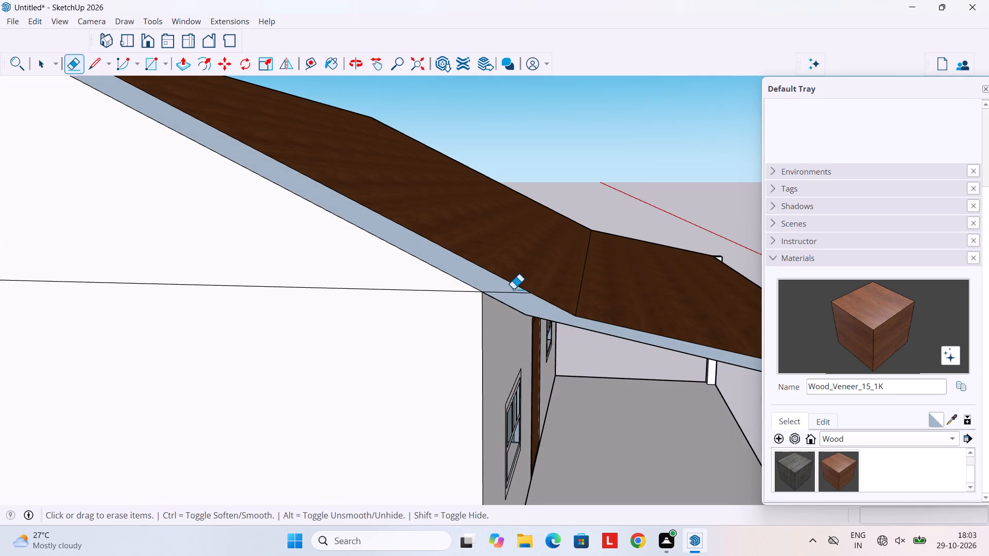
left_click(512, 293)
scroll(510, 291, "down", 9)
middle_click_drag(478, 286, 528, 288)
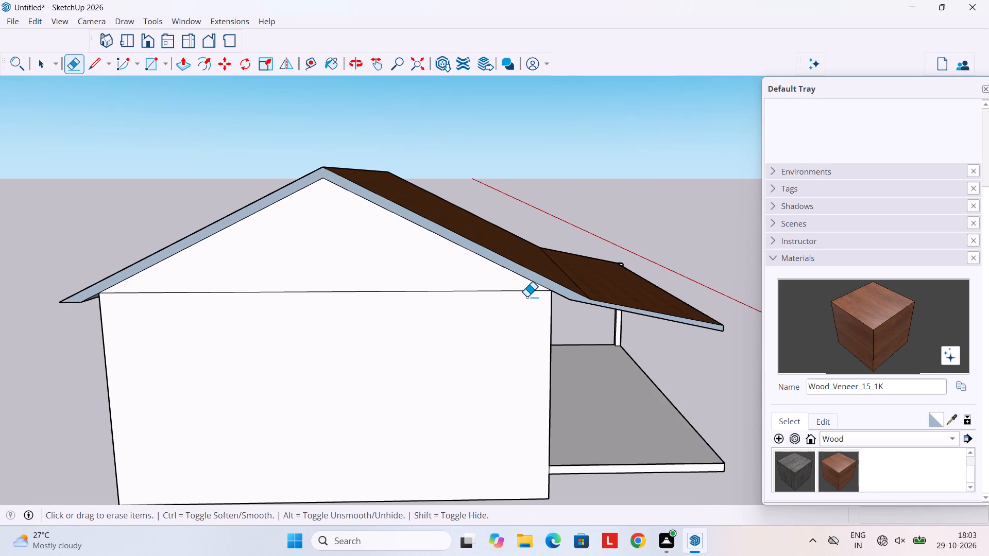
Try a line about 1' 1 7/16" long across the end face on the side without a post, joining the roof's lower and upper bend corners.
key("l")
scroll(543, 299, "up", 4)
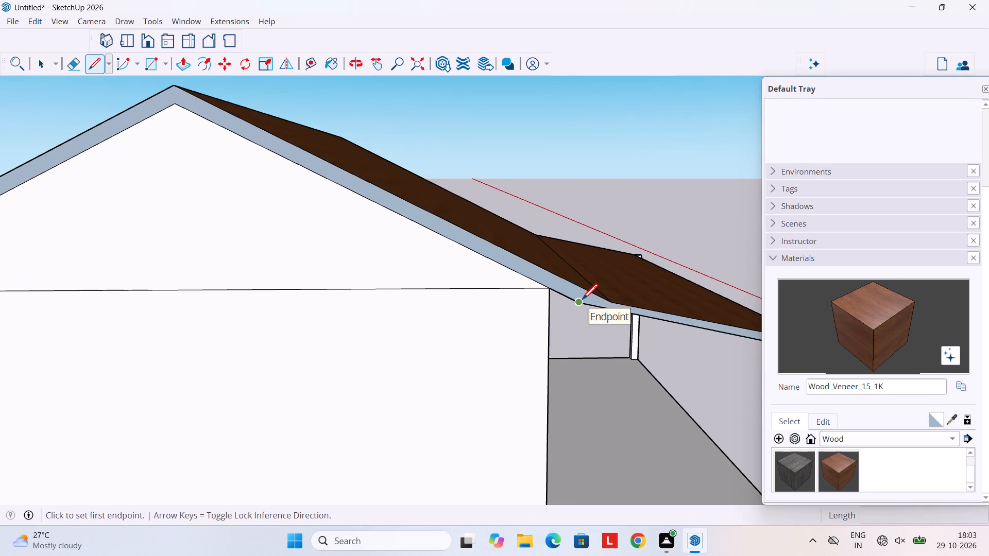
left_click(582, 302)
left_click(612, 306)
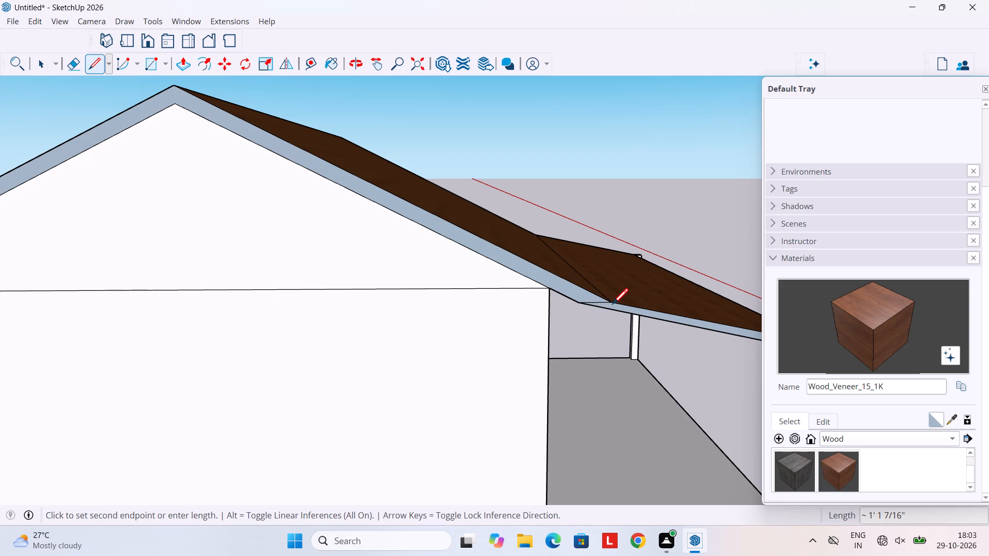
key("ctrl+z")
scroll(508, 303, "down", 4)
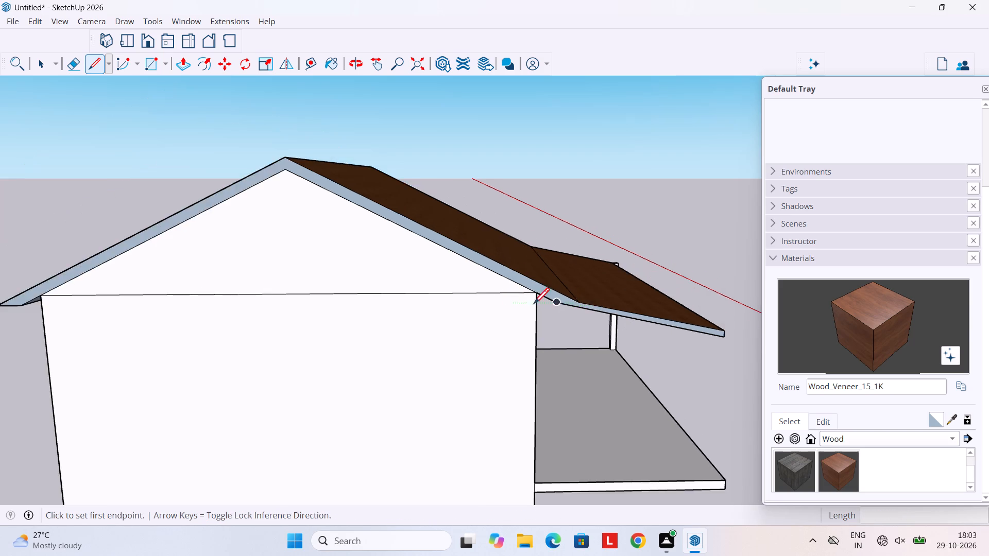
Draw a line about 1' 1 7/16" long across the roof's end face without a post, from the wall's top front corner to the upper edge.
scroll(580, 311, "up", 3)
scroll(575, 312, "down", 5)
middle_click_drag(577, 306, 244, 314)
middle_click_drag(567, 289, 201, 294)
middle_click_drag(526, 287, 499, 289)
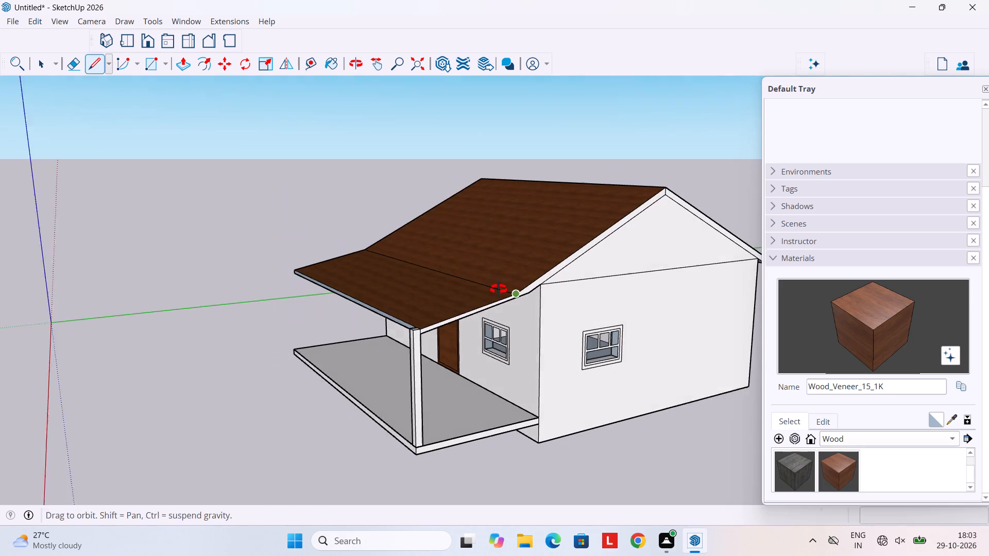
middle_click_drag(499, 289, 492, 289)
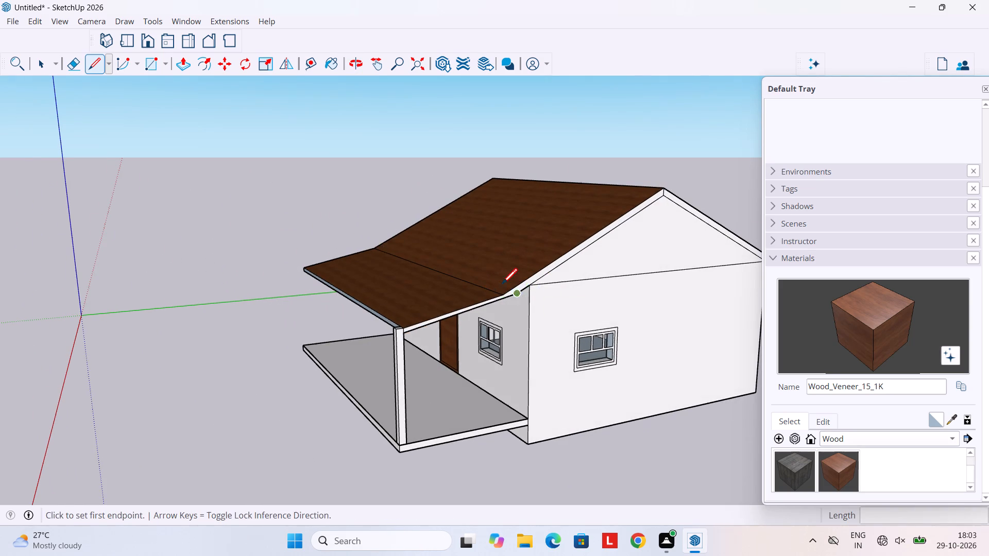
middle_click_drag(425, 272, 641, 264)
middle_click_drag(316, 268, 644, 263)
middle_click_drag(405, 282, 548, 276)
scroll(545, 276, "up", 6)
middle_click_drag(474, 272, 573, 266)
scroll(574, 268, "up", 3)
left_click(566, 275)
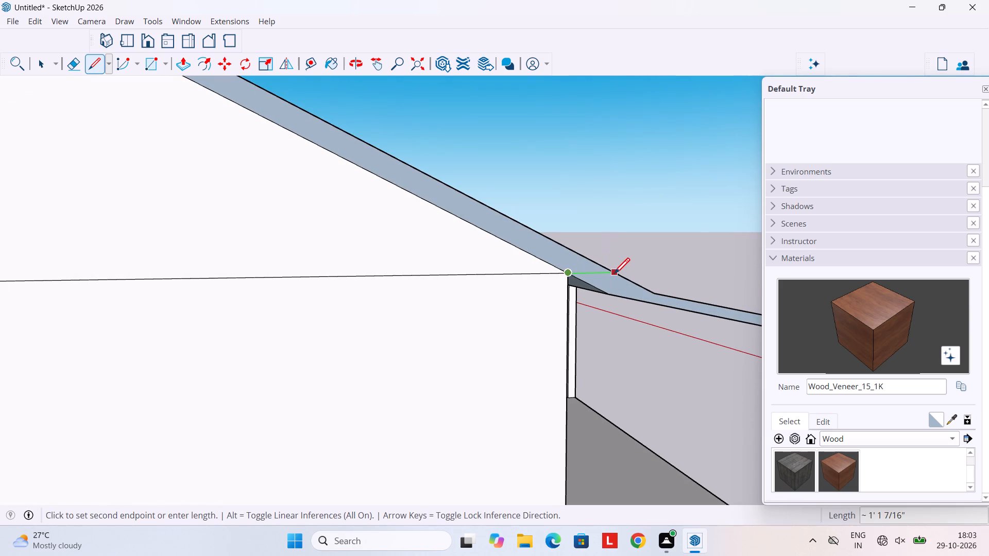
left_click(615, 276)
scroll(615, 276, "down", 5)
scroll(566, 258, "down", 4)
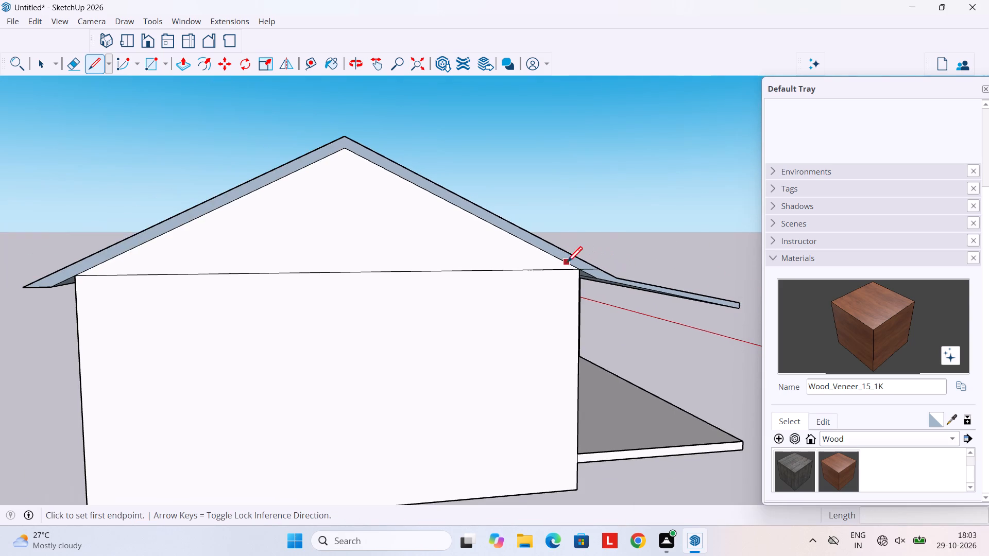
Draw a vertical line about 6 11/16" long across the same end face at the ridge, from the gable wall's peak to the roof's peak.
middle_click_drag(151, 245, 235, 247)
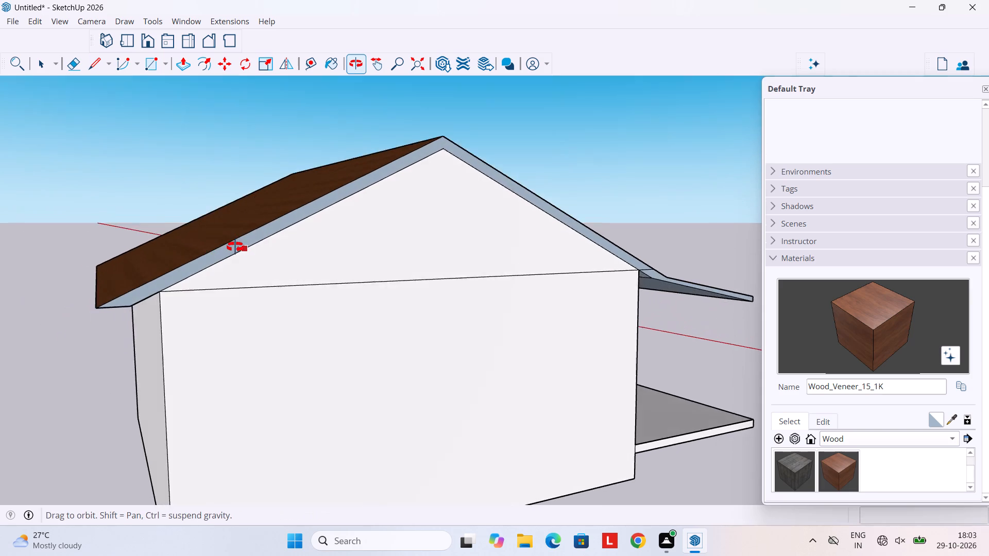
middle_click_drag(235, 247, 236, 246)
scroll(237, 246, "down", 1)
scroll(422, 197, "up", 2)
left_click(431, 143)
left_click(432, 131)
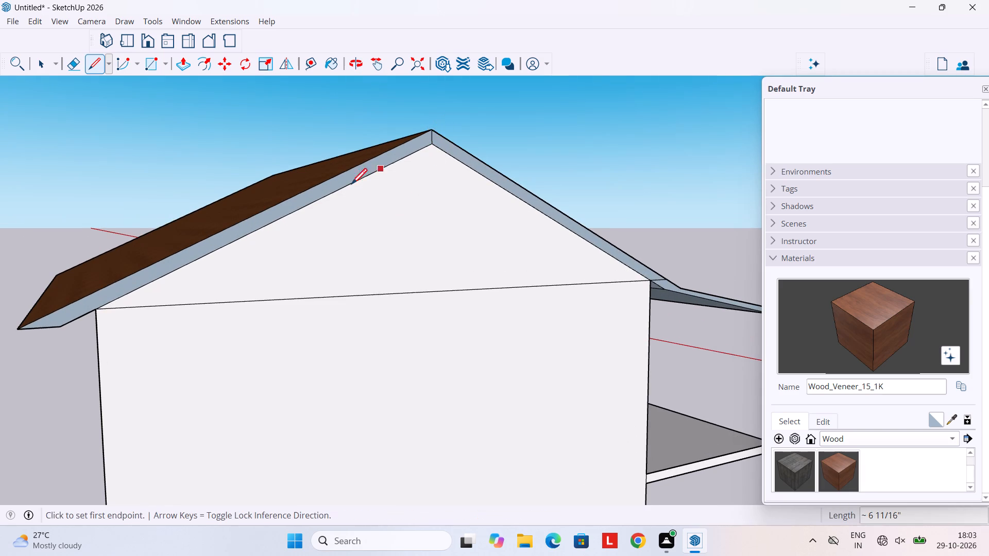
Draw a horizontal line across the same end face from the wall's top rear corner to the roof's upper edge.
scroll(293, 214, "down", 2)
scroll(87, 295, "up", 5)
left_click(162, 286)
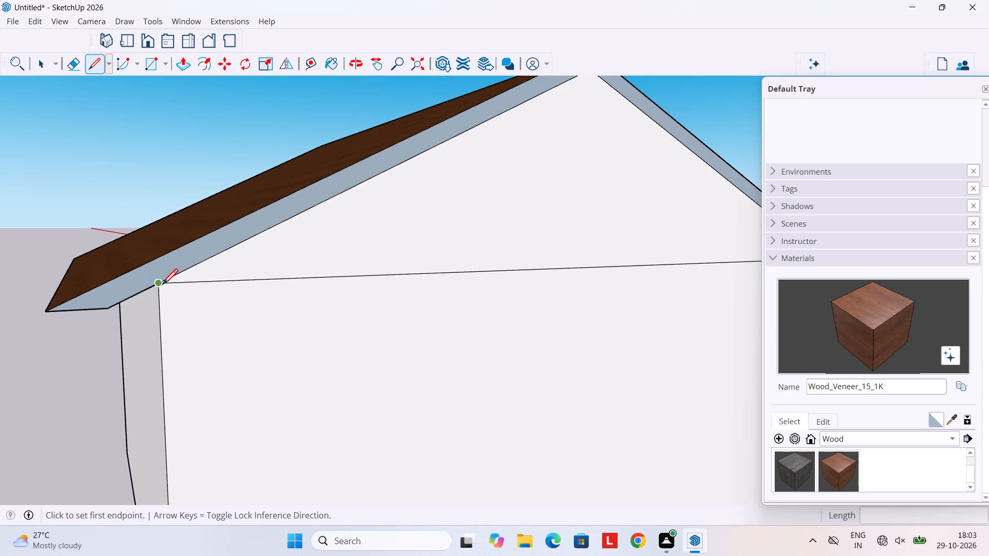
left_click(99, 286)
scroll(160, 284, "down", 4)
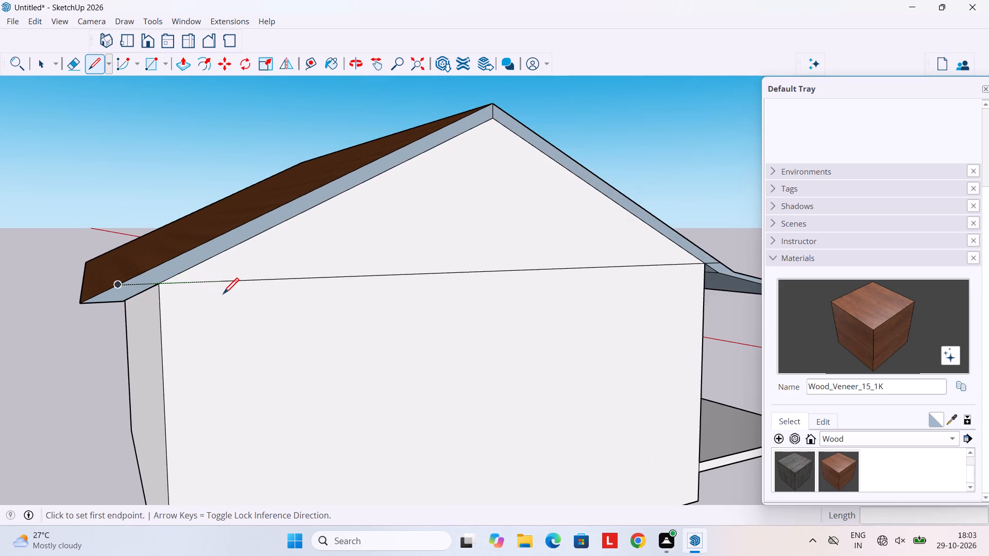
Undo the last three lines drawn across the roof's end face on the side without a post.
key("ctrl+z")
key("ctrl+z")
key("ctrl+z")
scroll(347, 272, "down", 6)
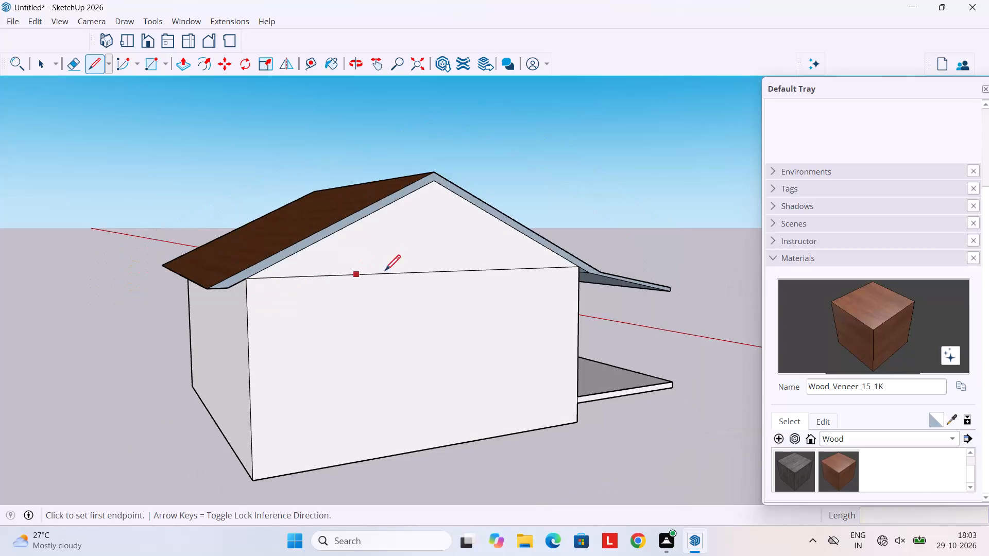
Delete the short vertical line at the ridge on the roof's end face on the post side.
middle_click_drag(434, 268, 221, 286)
middle_click_drag(455, 281, 151, 301)
middle_click_drag(478, 298, 113, 282)
middle_click_drag(315, 275, 273, 275)
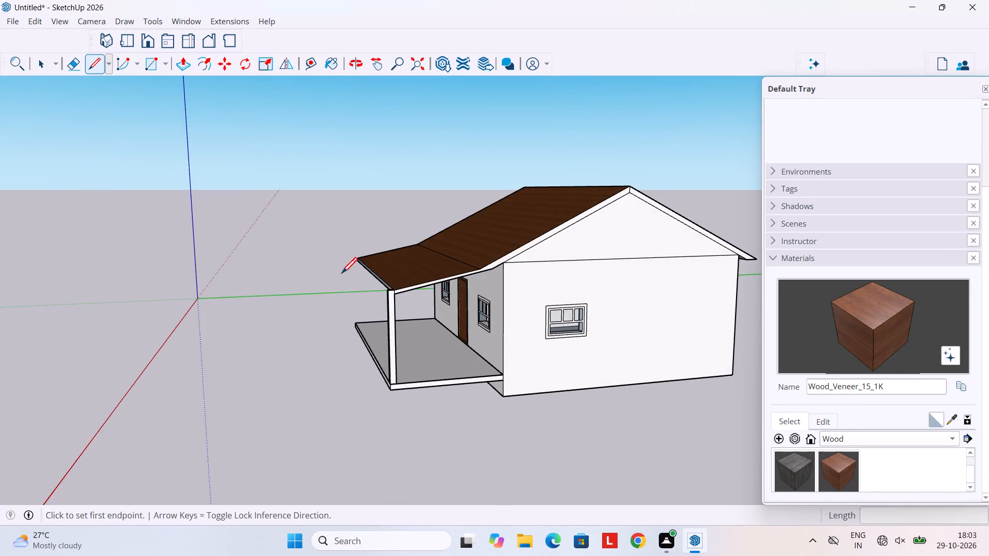
scroll(469, 277, "down", 5)
scroll(494, 309, "up", 3)
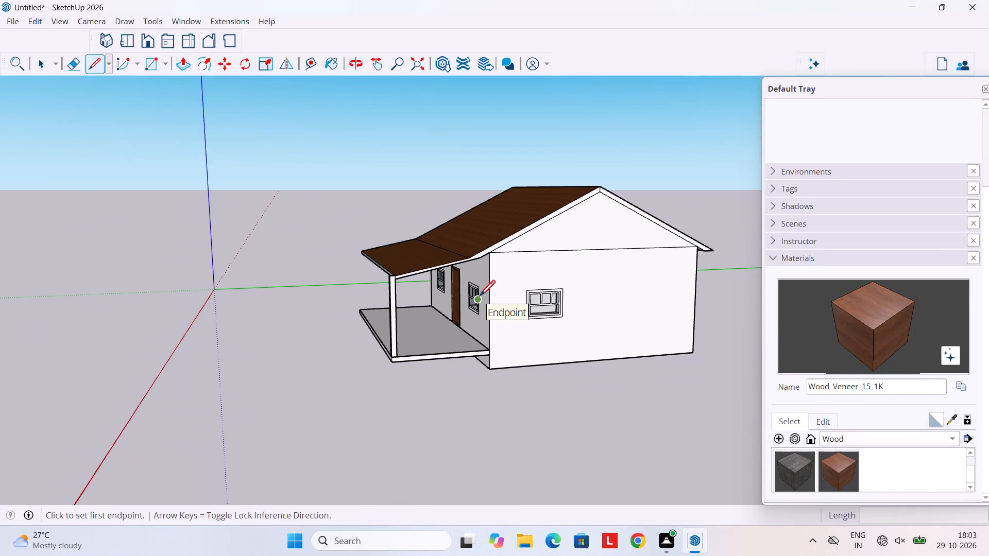
key("space")
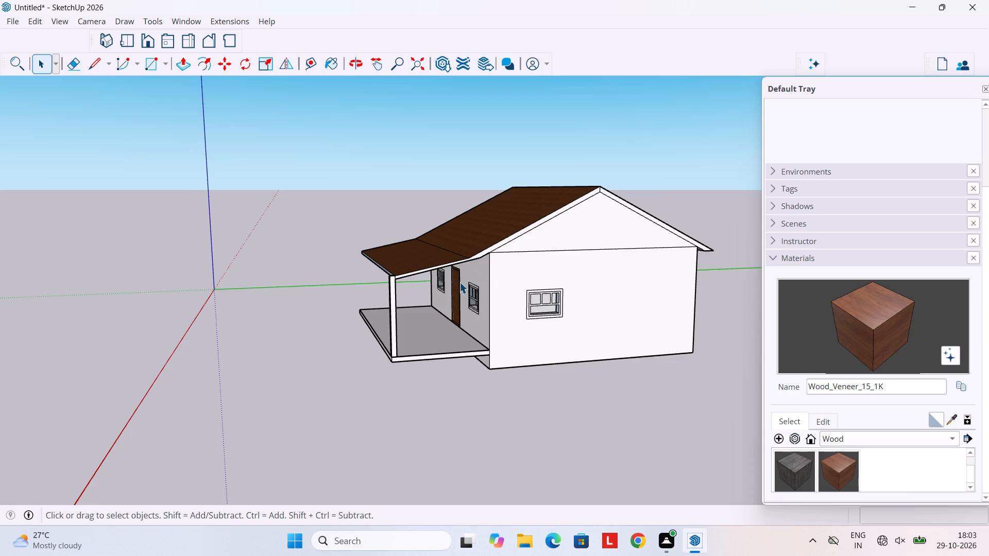
scroll(459, 282, "up", 7)
middle_click_drag(496, 253, 461, 257)
scroll(459, 253, "down", 9)
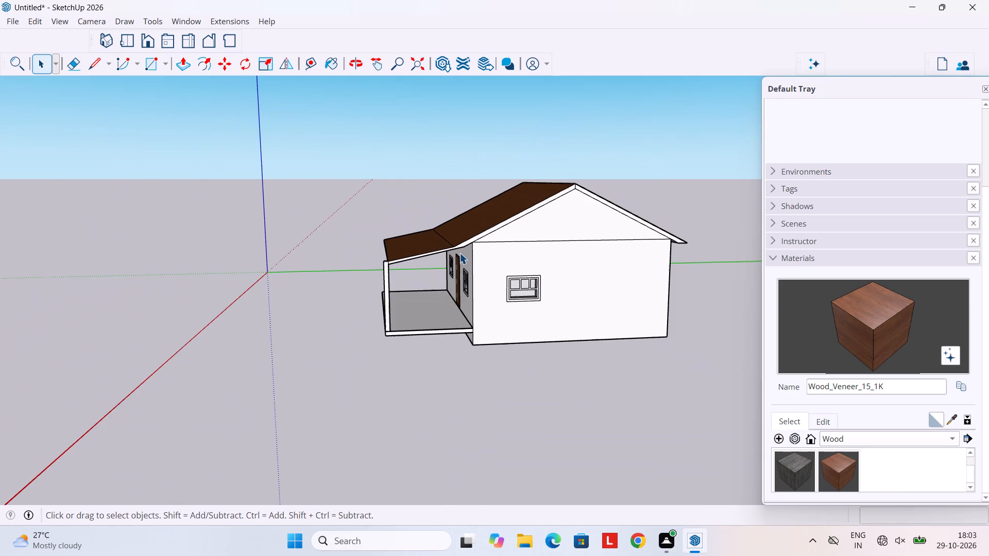
scroll(591, 188, "up", 6)
left_click(564, 186)
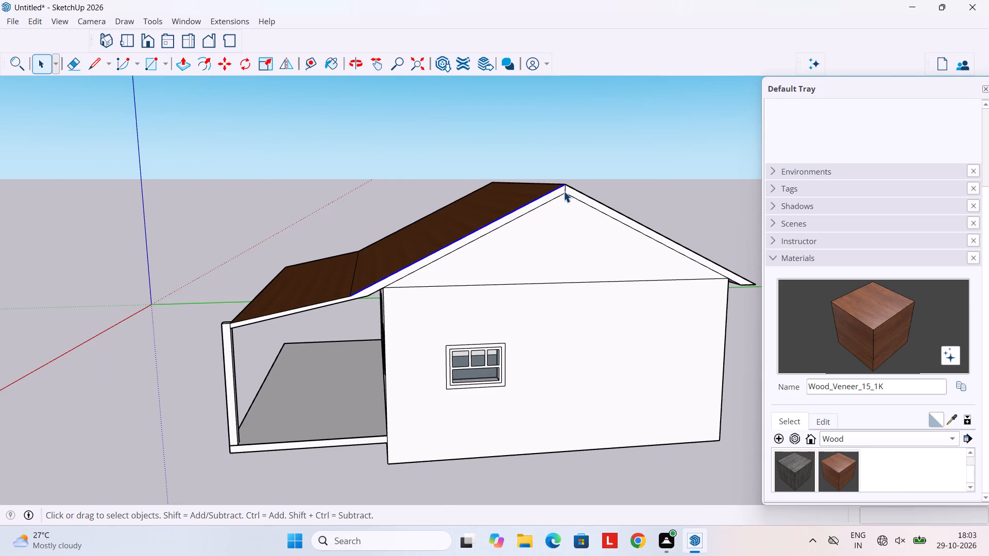
scroll(564, 219, "up", 6)
left_click(568, 200)
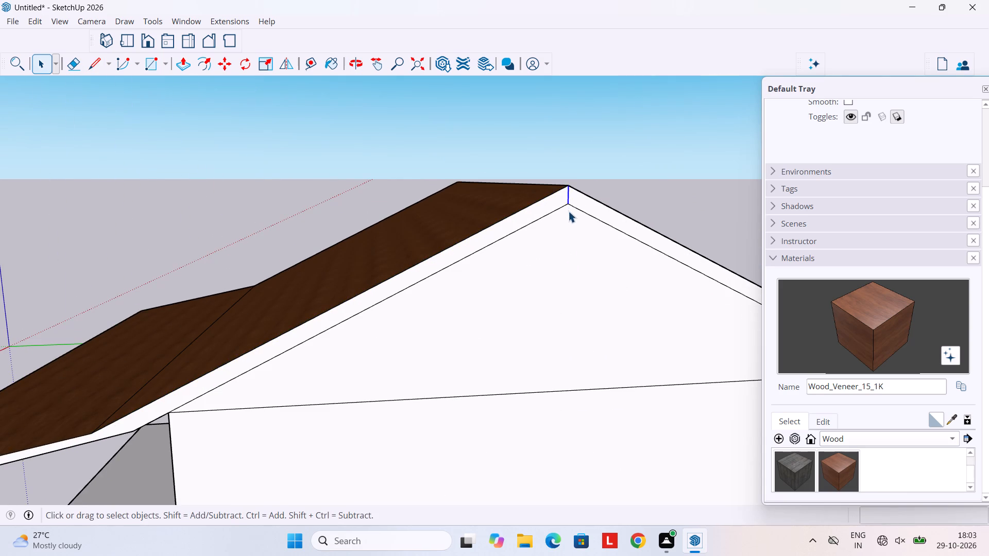
key("Home")
key("Delete")
Paint the porch roof's narrow front edge face with the in-model material Sree_Pearls_1.
scroll(578, 239, "down", 5)
middle_click_drag(538, 241, 722, 251)
scroll(567, 261, "down", 4)
middle_click_drag(531, 269, 745, 239)
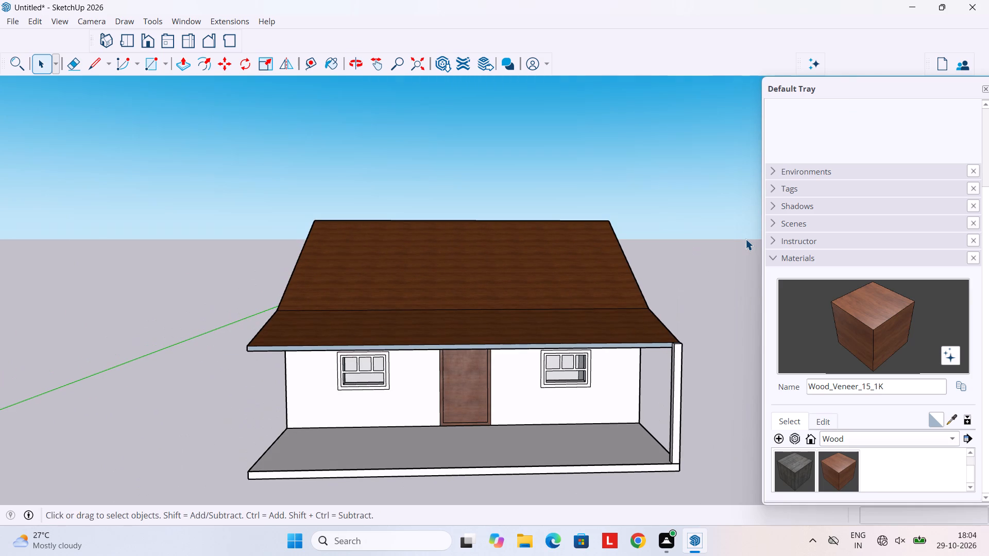
scroll(835, 398, "down", 4)
scroll(841, 422, "up", 3)
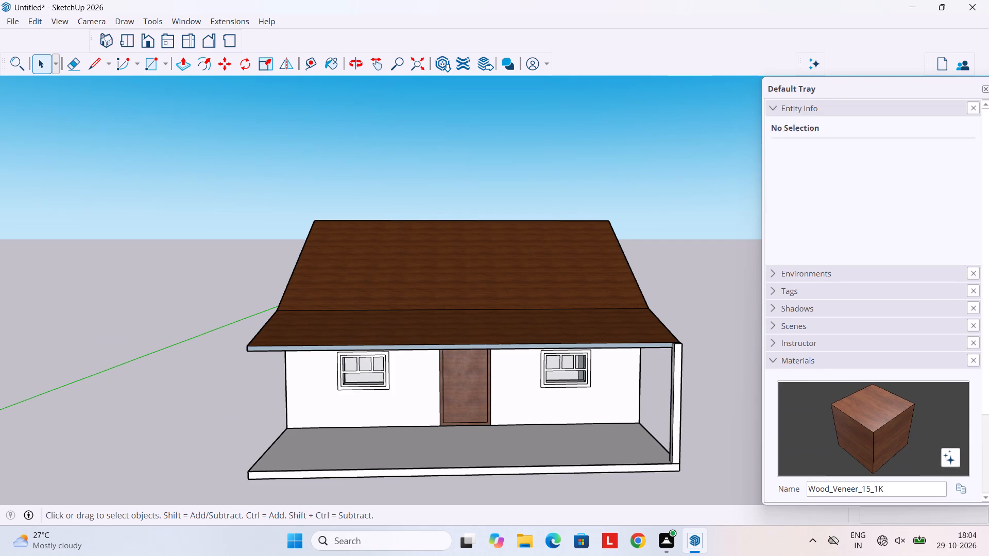
scroll(844, 426, "down", 3)
left_click(861, 440)
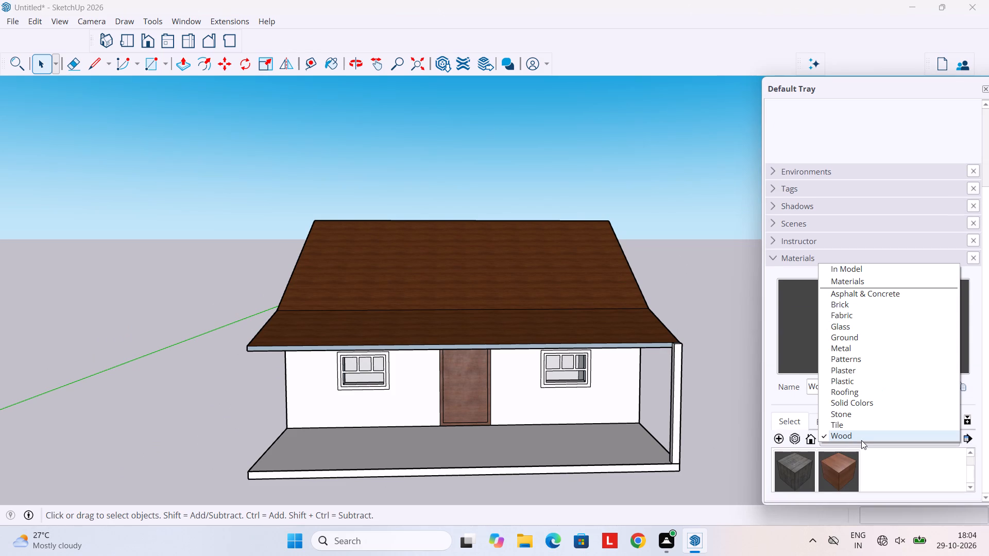
left_click(875, 274)
scroll(850, 455, "down", 5)
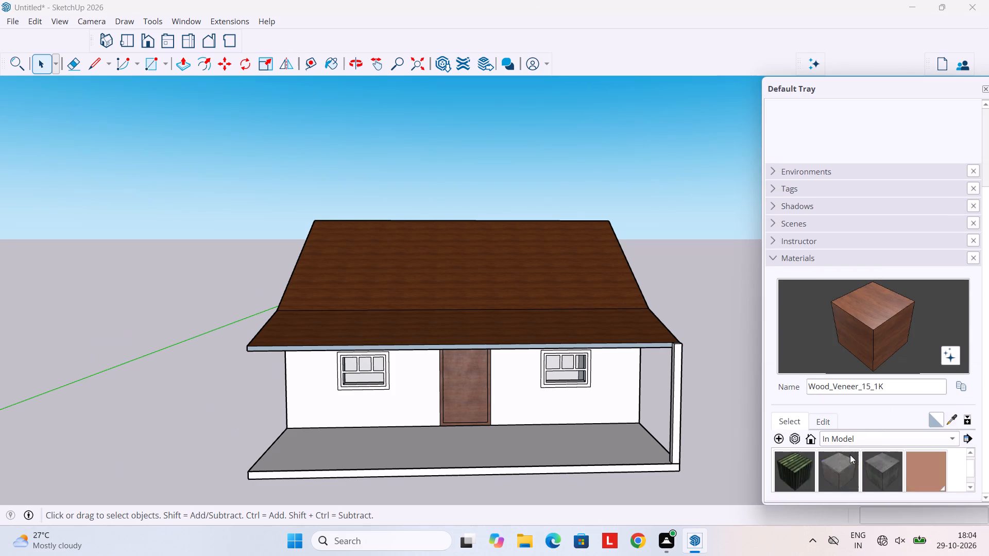
scroll(850, 455, "down", 2)
scroll(844, 460, "up", 6)
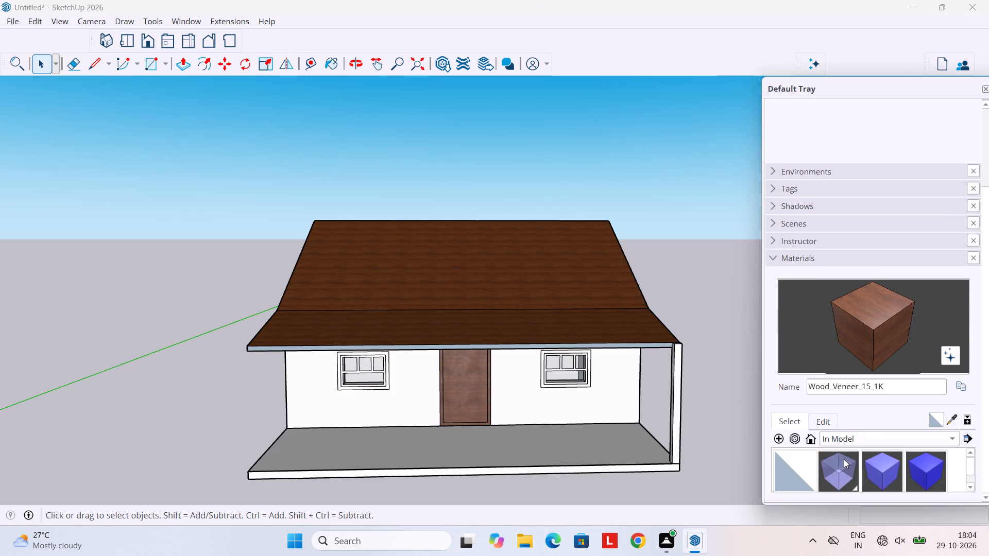
scroll(842, 458, "down", 5)
left_click(925, 464)
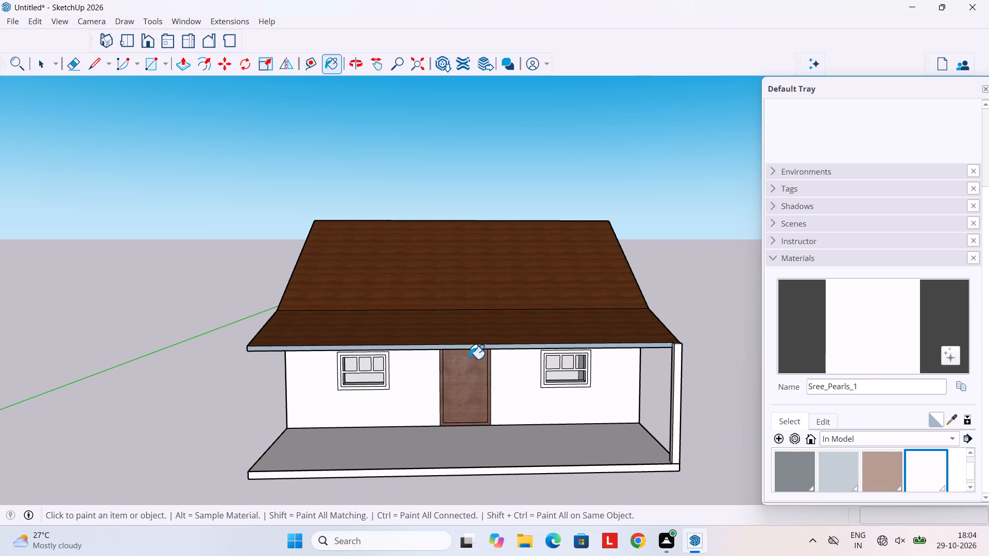
scroll(464, 352, "up", 4)
left_click(475, 342)
scroll(504, 342, "down", 4)
middle_click_drag(640, 353, 420, 356)
middle_click_drag(511, 374, 564, 444)
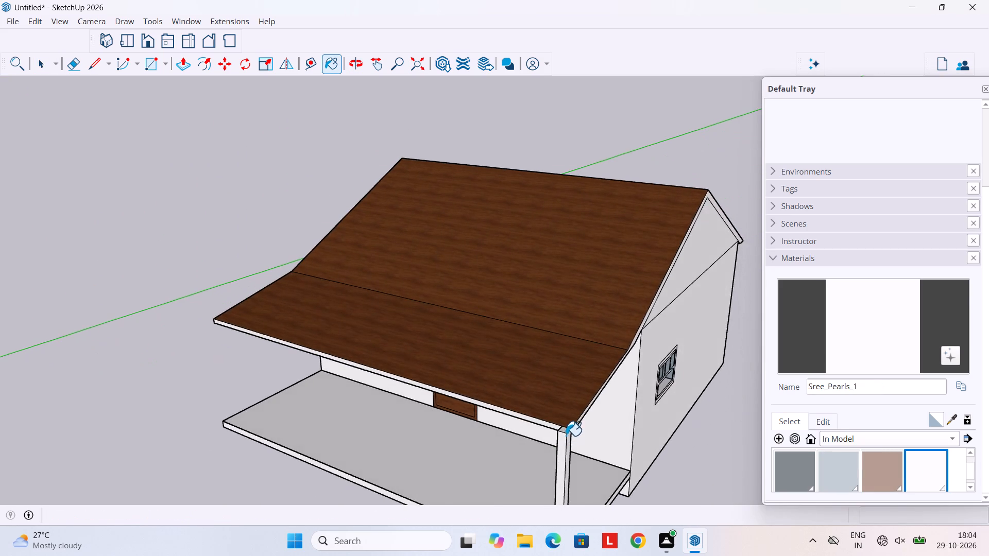
scroll(565, 429, "down", 5)
key("space")
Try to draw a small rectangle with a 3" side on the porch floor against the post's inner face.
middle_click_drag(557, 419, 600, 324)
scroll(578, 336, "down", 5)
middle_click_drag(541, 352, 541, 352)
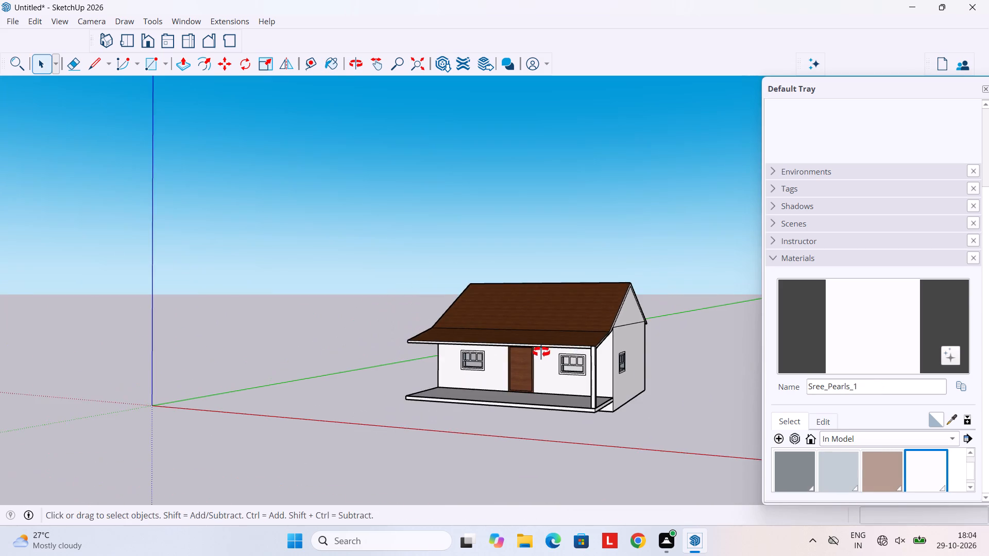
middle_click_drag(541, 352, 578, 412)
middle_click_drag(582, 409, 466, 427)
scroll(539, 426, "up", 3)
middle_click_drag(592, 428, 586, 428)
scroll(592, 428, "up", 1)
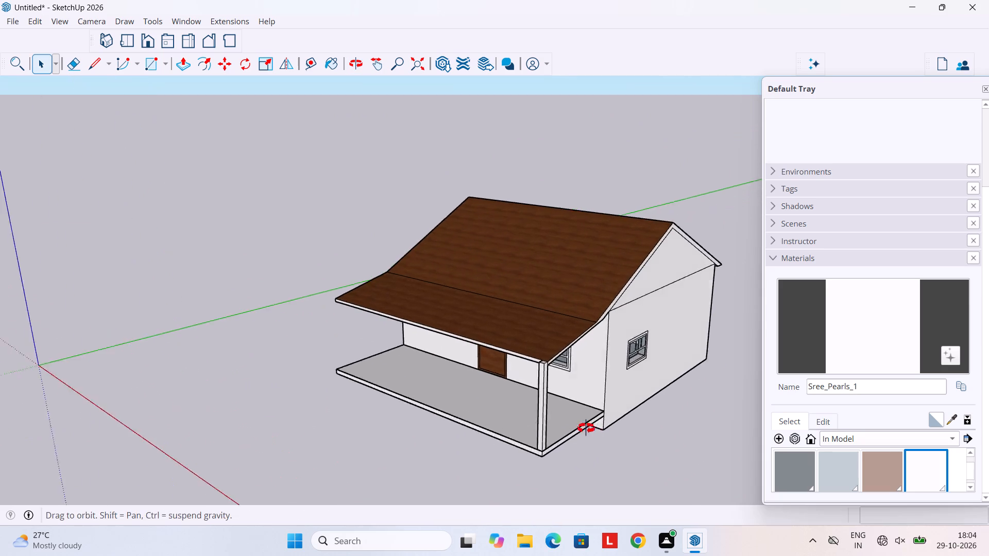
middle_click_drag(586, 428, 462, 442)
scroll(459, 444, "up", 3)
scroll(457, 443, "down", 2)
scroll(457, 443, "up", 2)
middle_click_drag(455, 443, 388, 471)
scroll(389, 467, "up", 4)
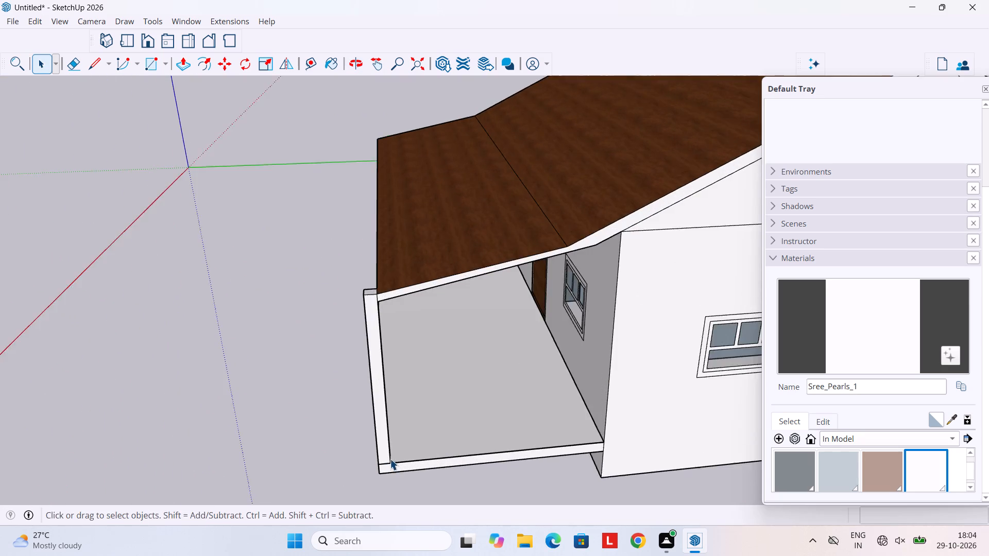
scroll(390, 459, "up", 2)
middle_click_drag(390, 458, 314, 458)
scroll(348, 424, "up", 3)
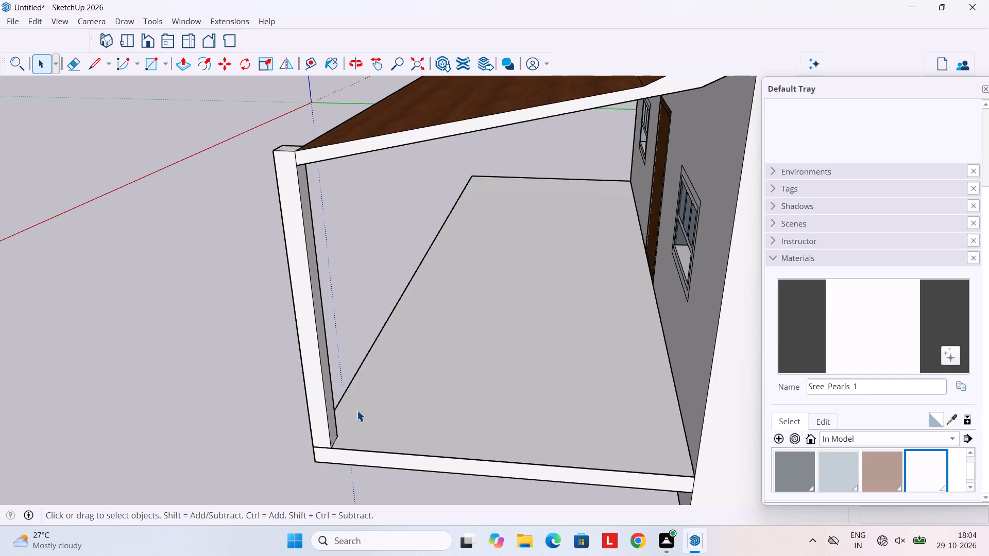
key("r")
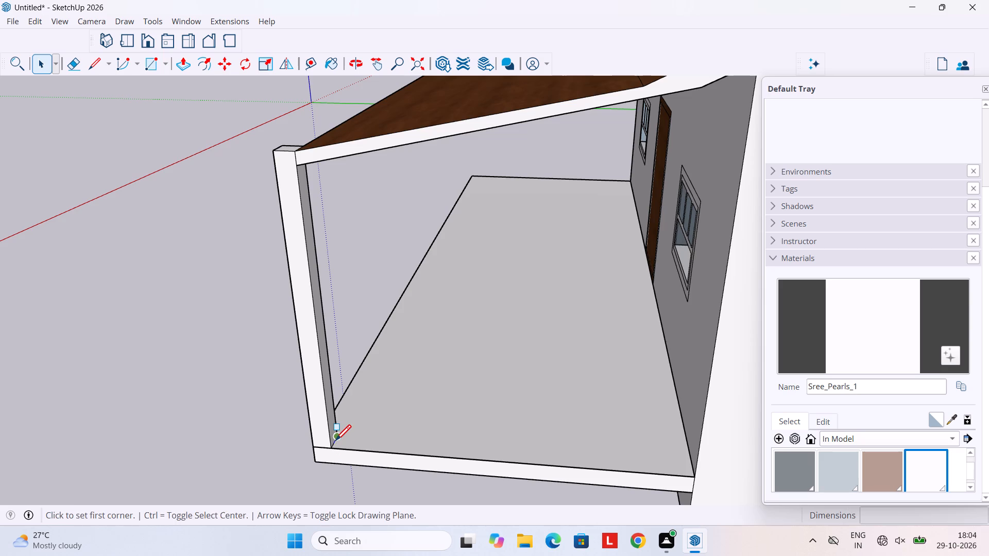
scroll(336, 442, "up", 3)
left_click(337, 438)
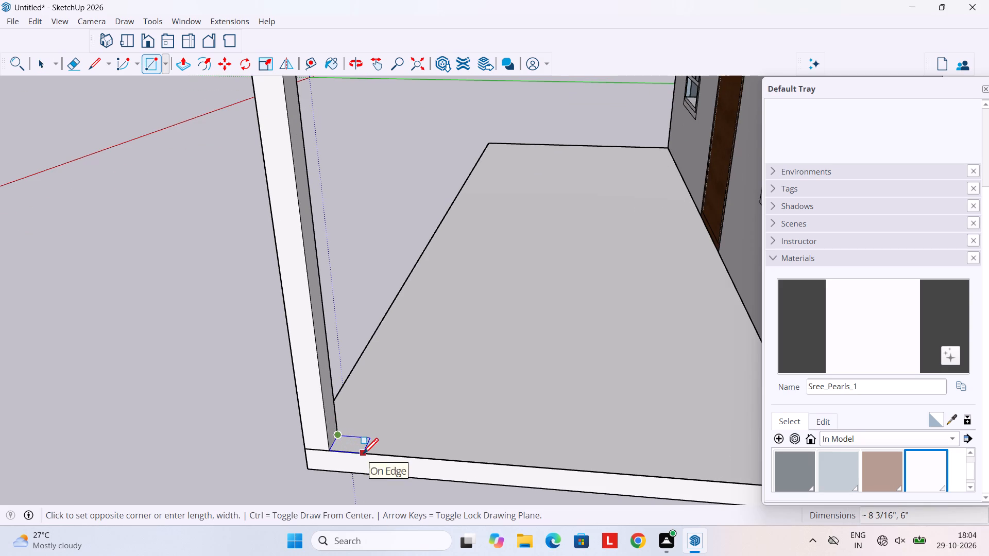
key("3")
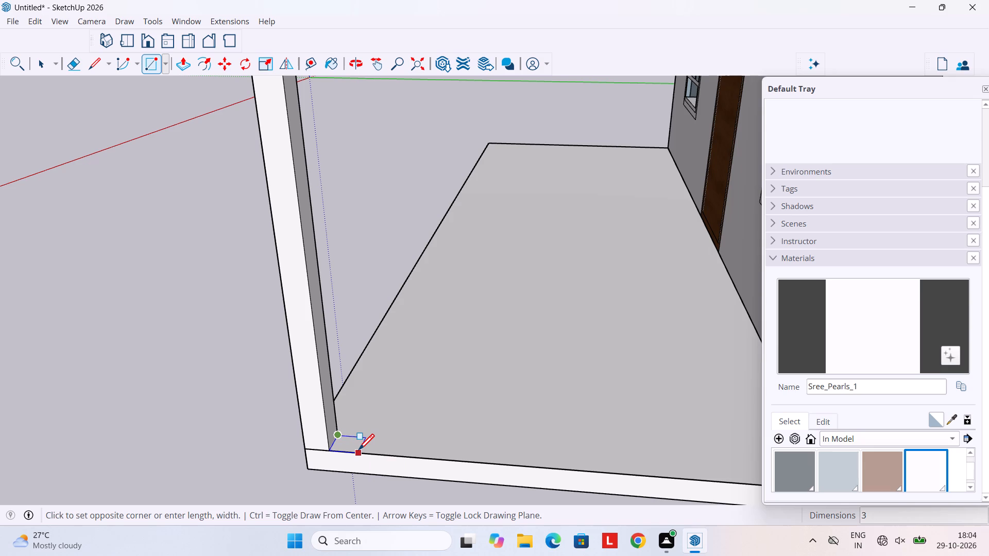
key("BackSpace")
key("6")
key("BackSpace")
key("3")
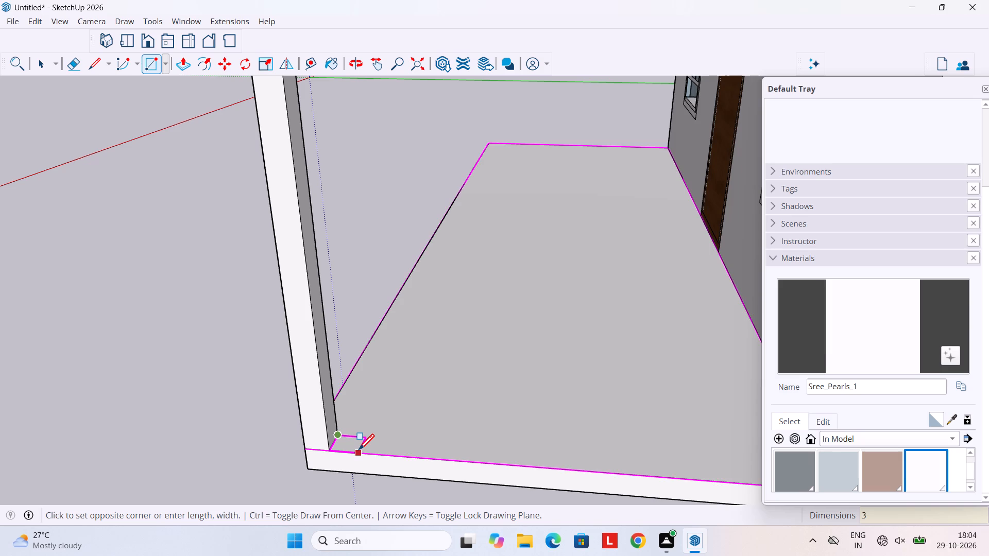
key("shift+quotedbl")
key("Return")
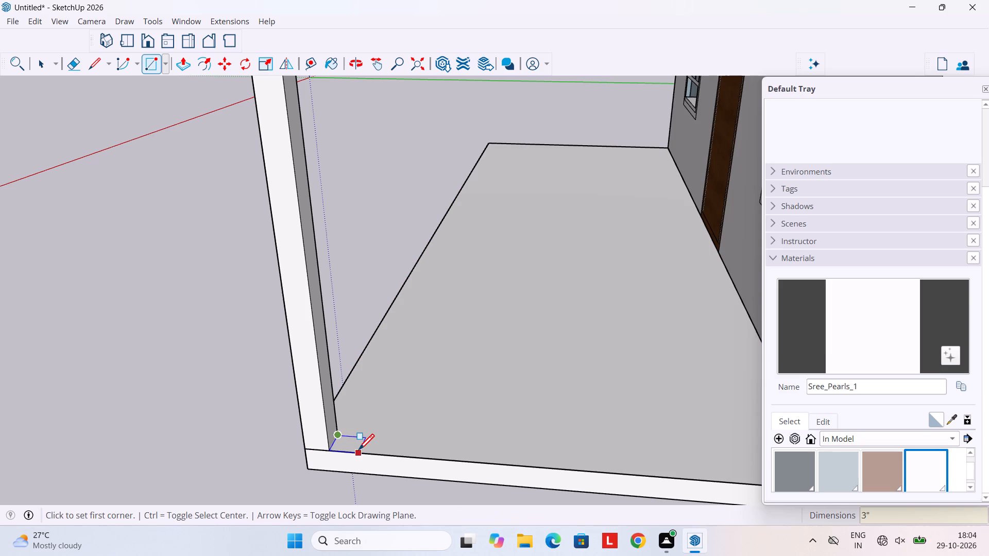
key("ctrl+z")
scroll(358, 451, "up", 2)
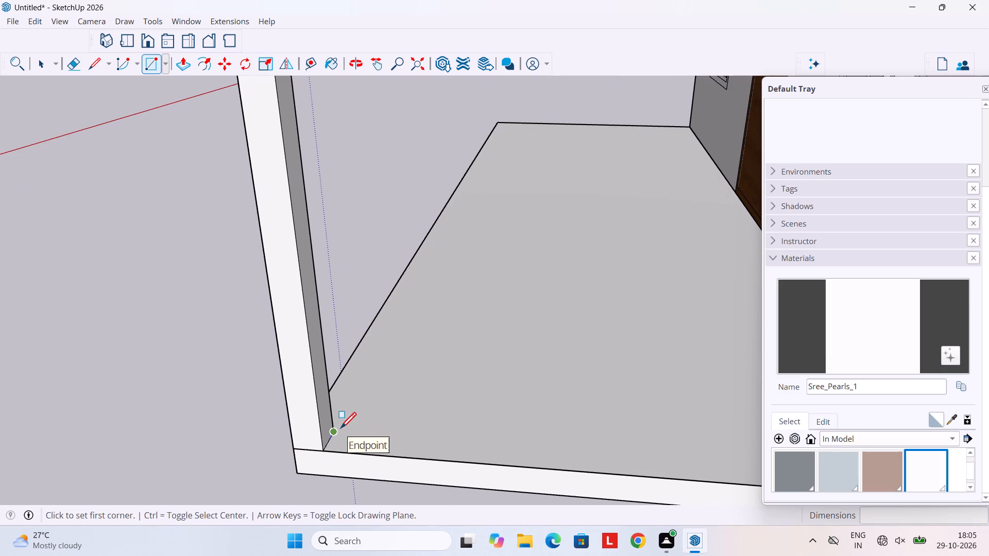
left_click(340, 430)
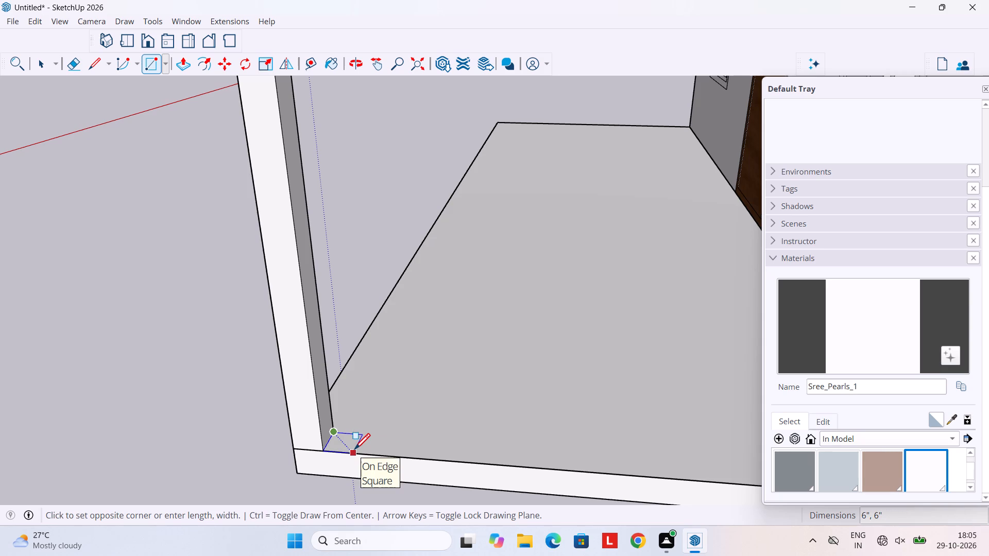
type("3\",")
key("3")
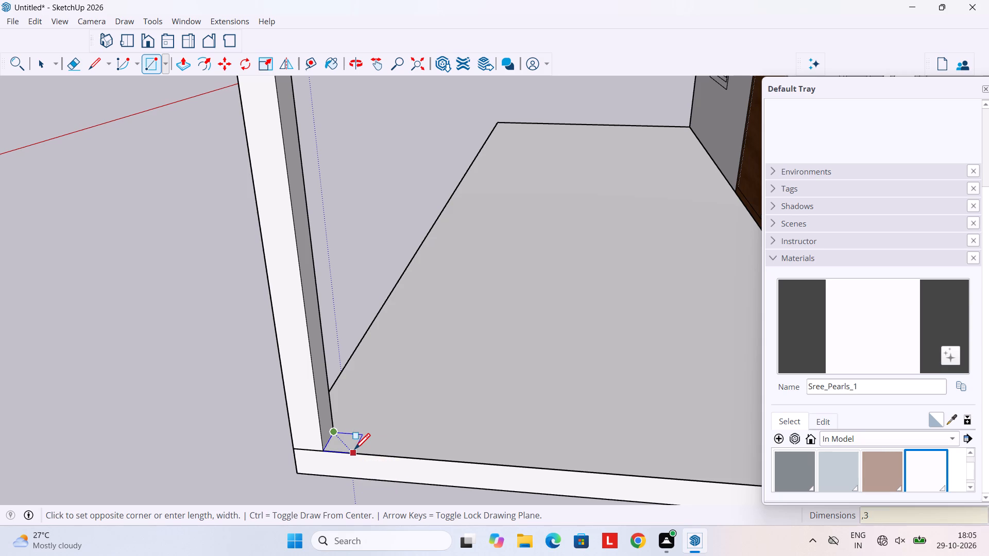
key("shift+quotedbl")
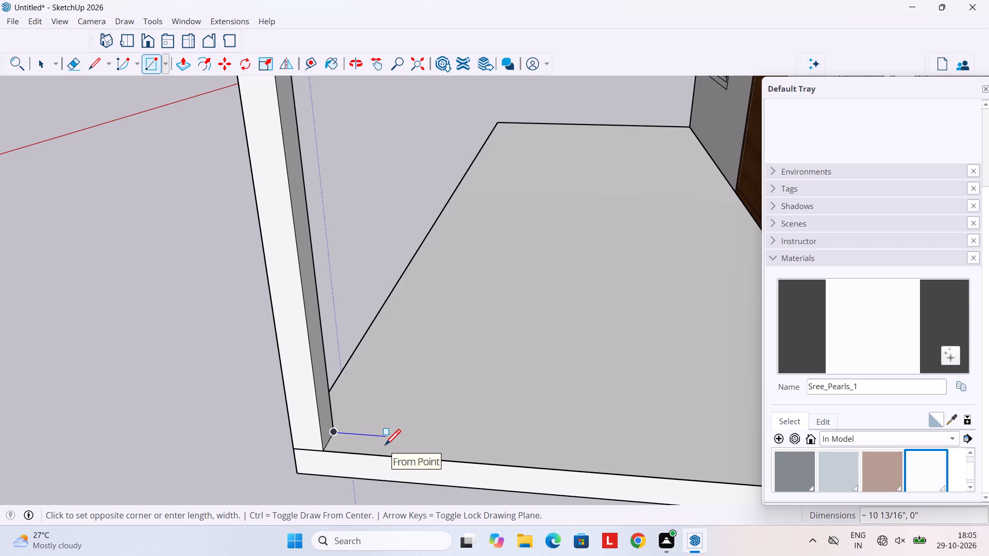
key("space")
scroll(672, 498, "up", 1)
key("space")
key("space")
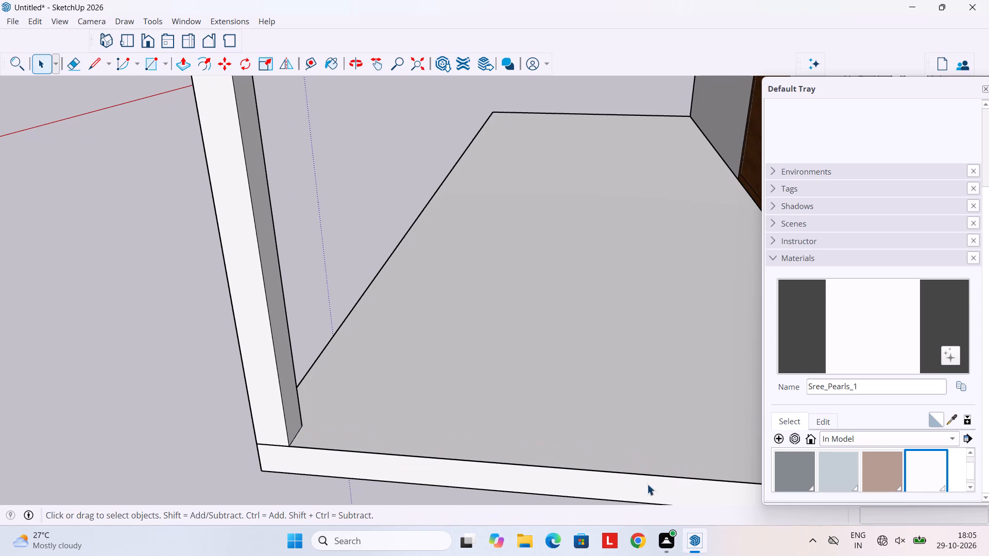
Shorten the floating Default Tray to uncover more of the model, keeping its Materials section in view.
left_click_drag(889, 504, 881, 313)
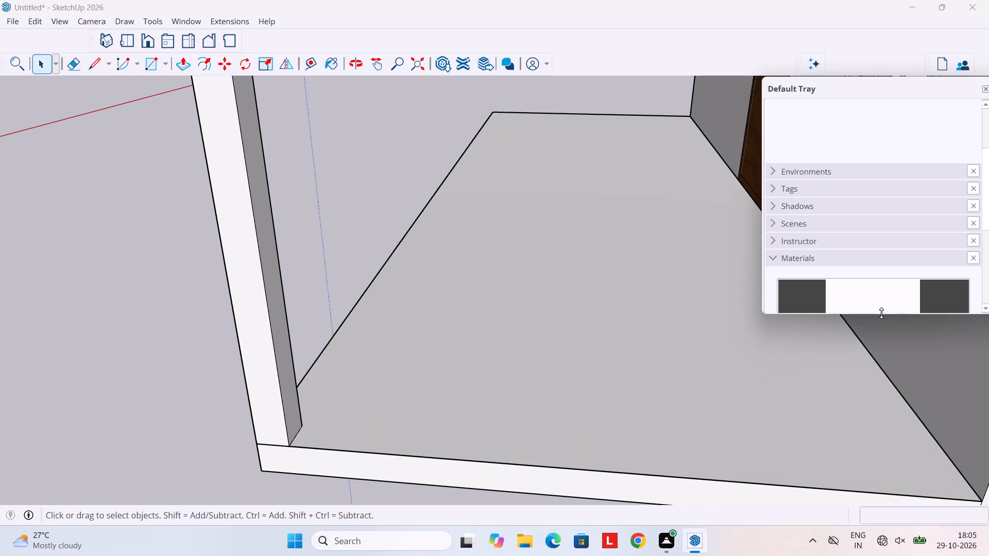
left_click_drag(881, 313, 881, 305)
scroll(961, 180, "down", 11)
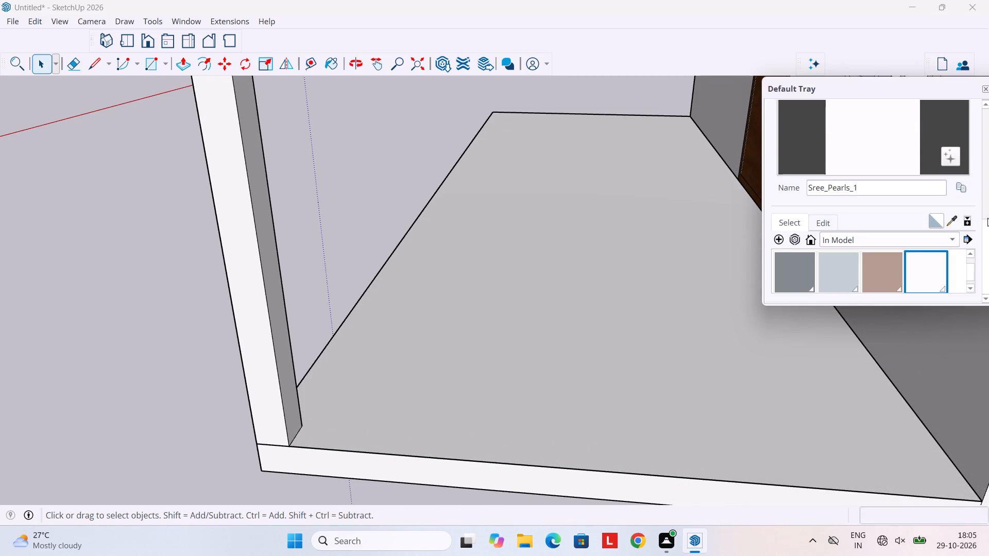
left_click_drag(987, 218, 987, 241)
left_click_drag(987, 241, 987, 258)
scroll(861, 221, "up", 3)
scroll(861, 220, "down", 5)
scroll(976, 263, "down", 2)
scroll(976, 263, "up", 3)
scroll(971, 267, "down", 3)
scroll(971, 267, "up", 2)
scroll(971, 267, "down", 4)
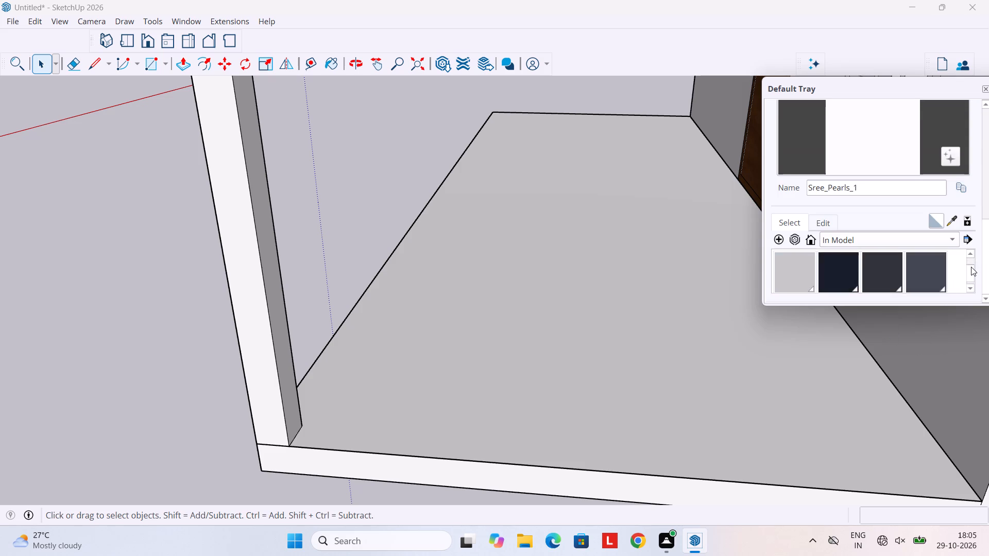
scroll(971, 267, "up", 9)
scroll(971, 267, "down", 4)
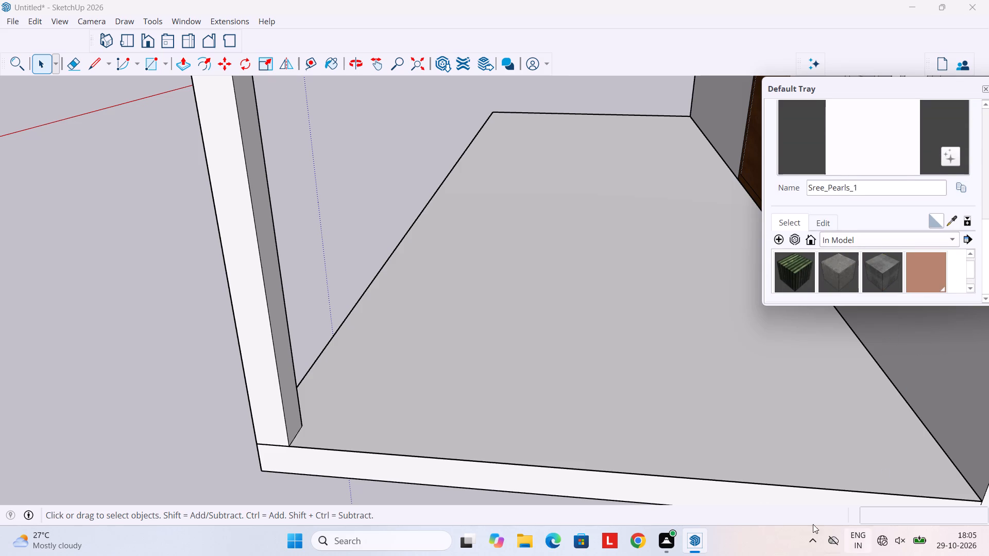
Draw a 3" by 3" square on the porch floor from the rear corner of the post's inner face.
key("r")
scroll(305, 435, "up", 2)
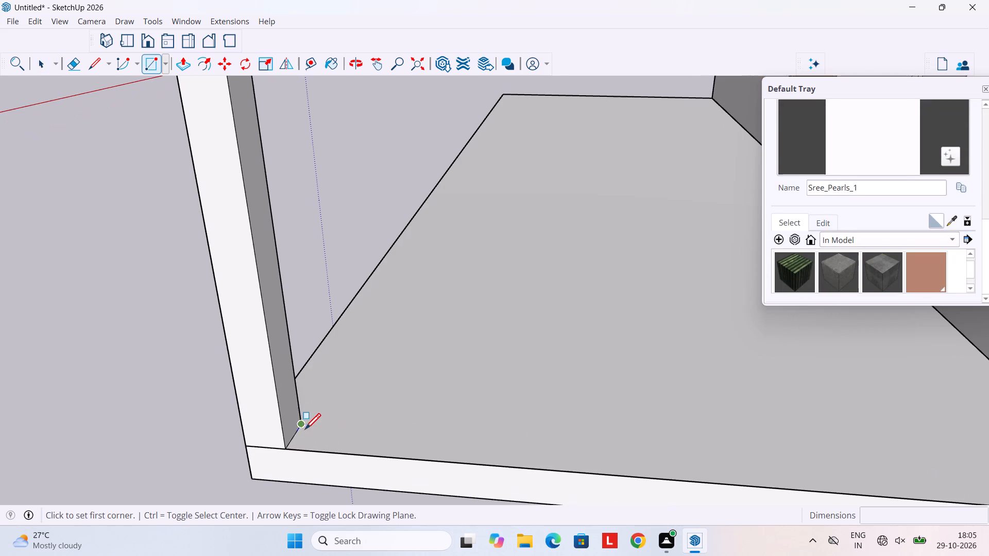
left_click(303, 426)
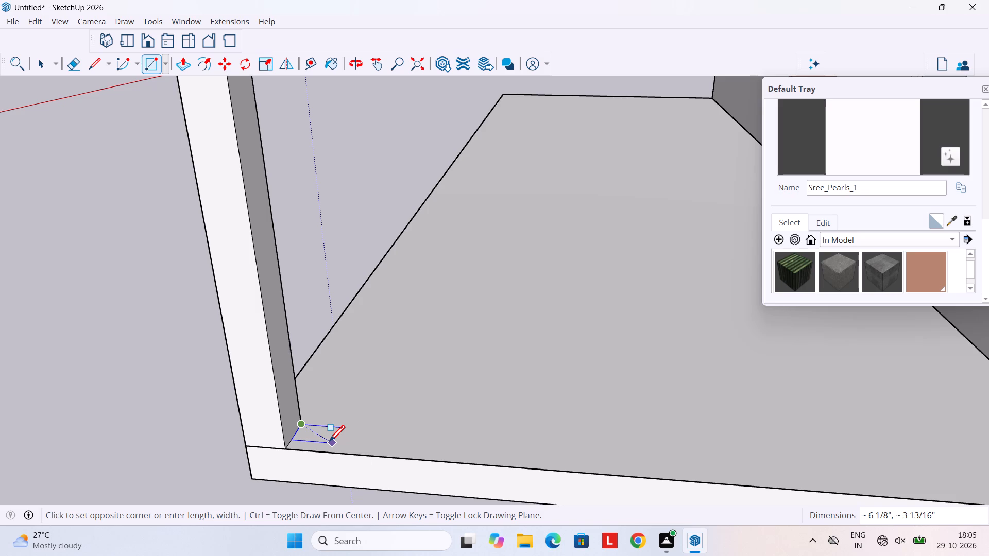
key("6")
type(",6")
key("BackSpace")
key("BackSpace")
key("BackSpace")
key("3")
key("comma")
key("3")
key("Return")
scroll(329, 442, "up", 3)
scroll(329, 442, "down", 2)
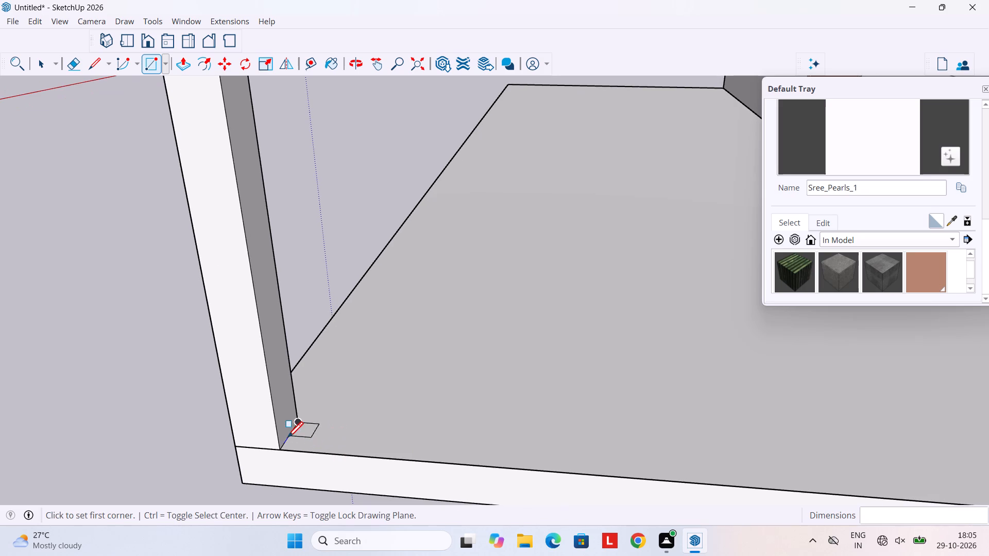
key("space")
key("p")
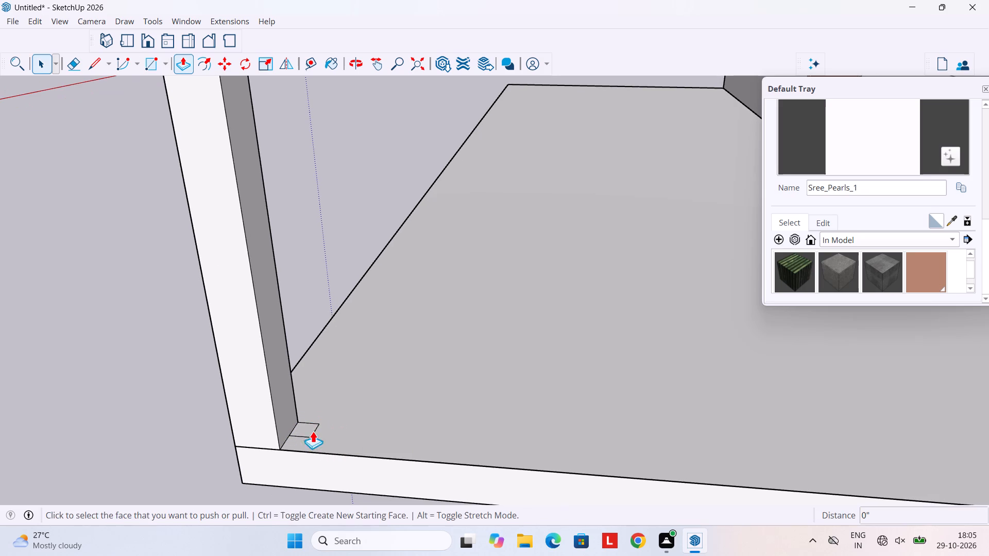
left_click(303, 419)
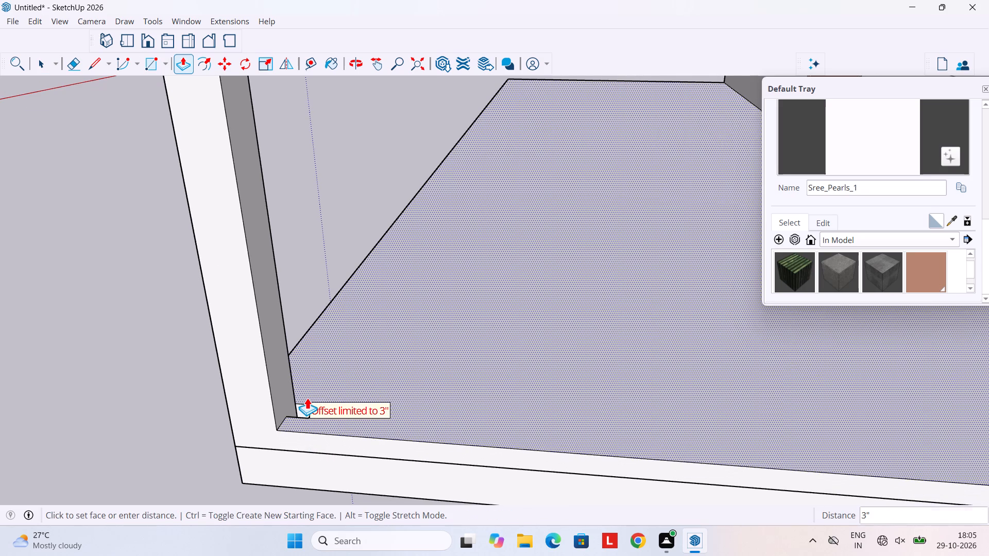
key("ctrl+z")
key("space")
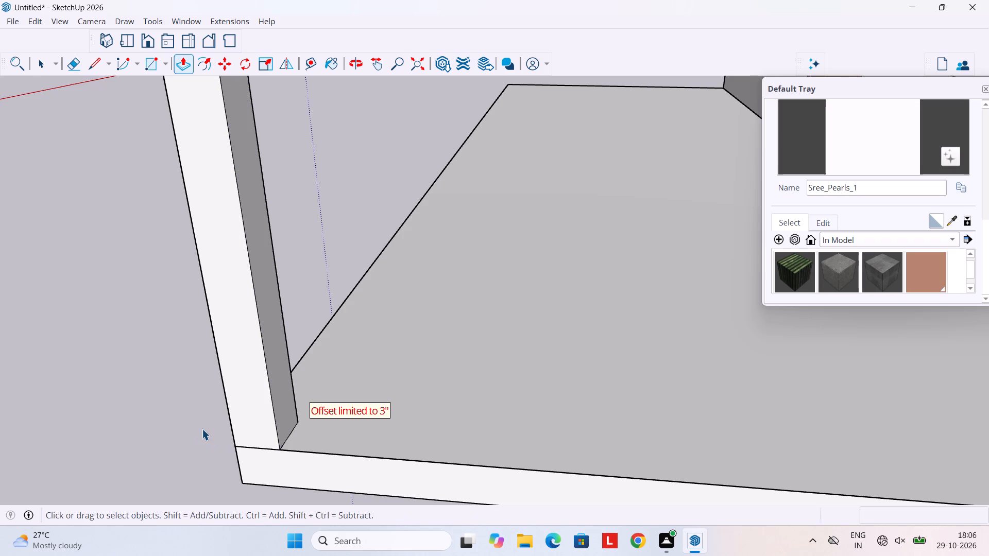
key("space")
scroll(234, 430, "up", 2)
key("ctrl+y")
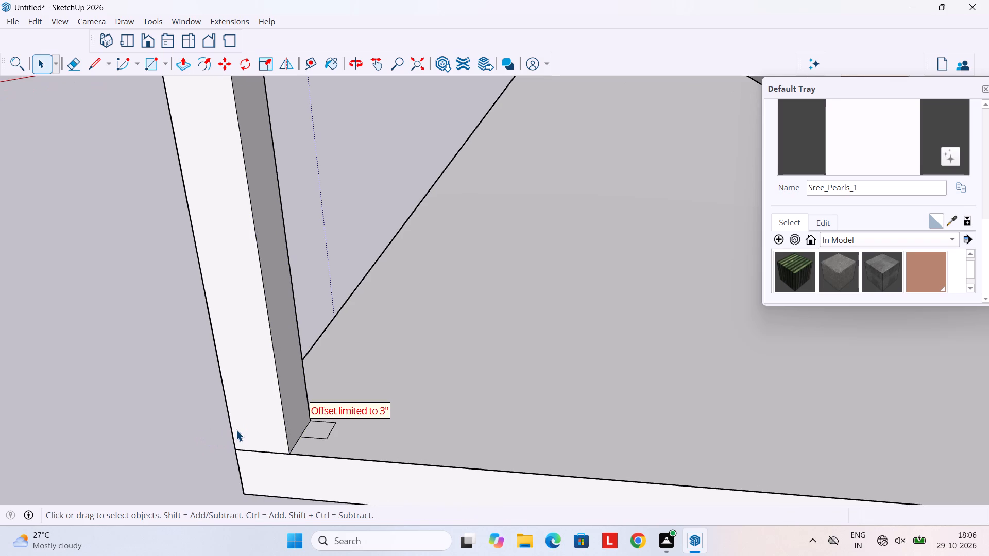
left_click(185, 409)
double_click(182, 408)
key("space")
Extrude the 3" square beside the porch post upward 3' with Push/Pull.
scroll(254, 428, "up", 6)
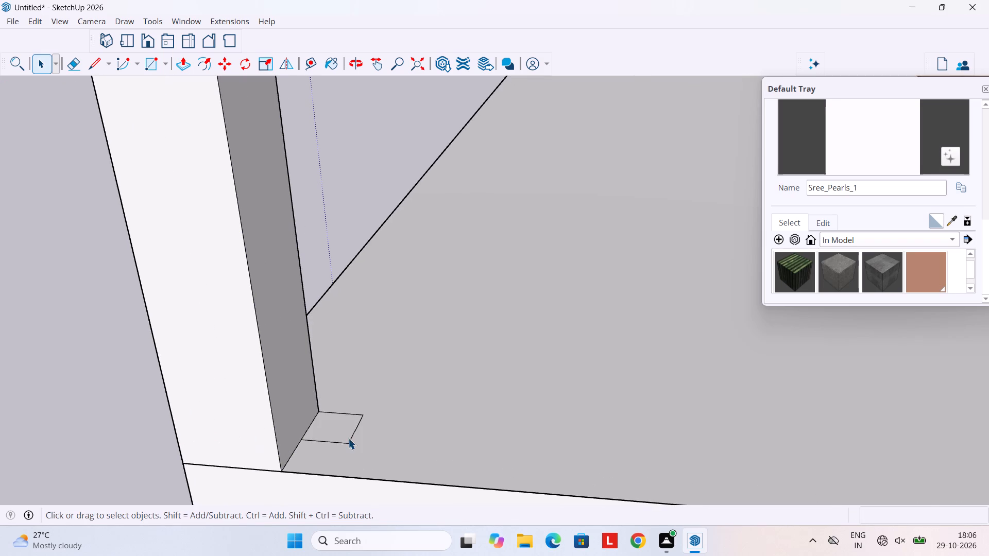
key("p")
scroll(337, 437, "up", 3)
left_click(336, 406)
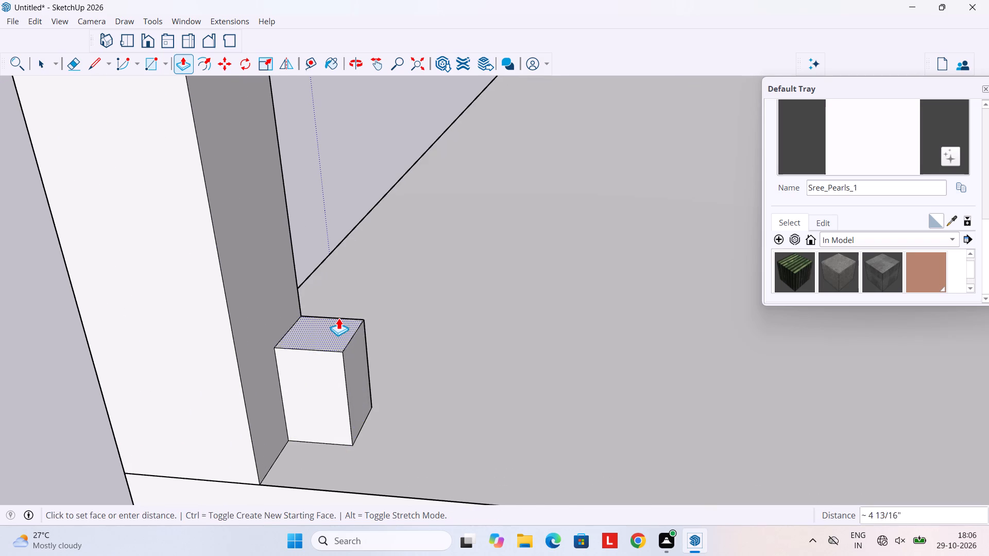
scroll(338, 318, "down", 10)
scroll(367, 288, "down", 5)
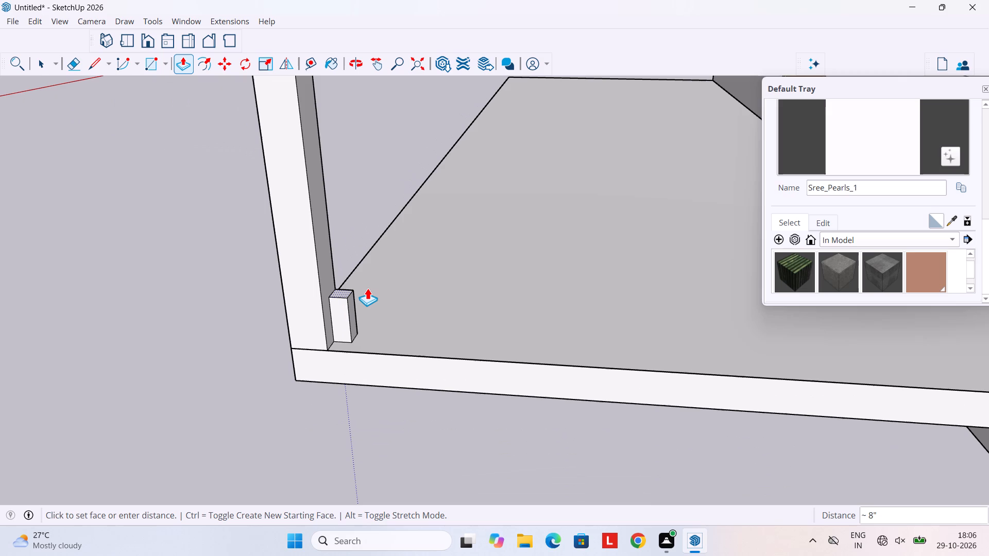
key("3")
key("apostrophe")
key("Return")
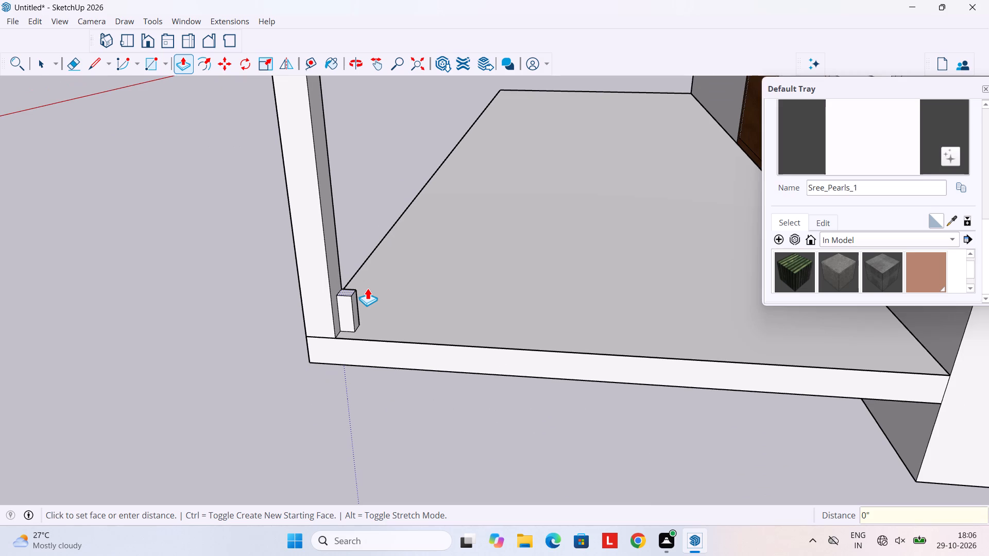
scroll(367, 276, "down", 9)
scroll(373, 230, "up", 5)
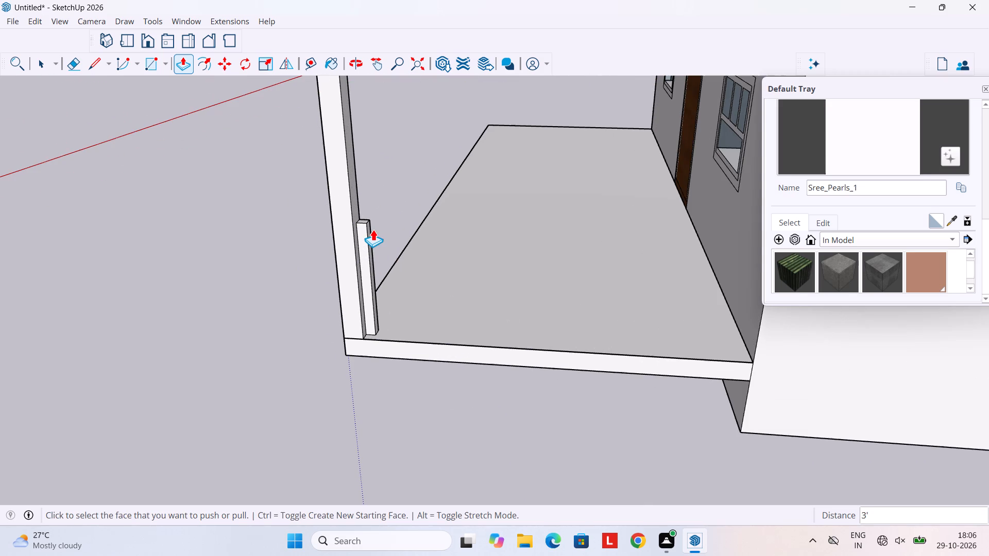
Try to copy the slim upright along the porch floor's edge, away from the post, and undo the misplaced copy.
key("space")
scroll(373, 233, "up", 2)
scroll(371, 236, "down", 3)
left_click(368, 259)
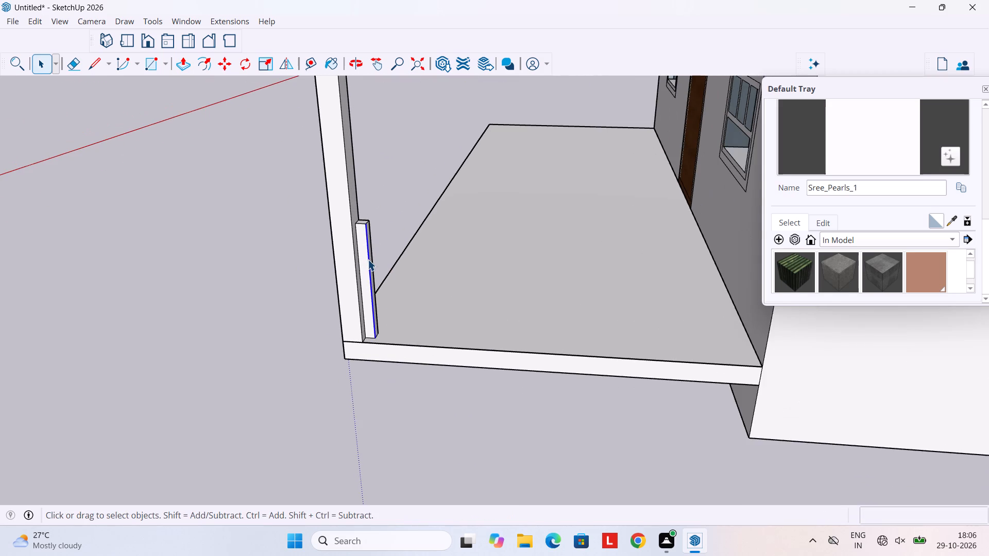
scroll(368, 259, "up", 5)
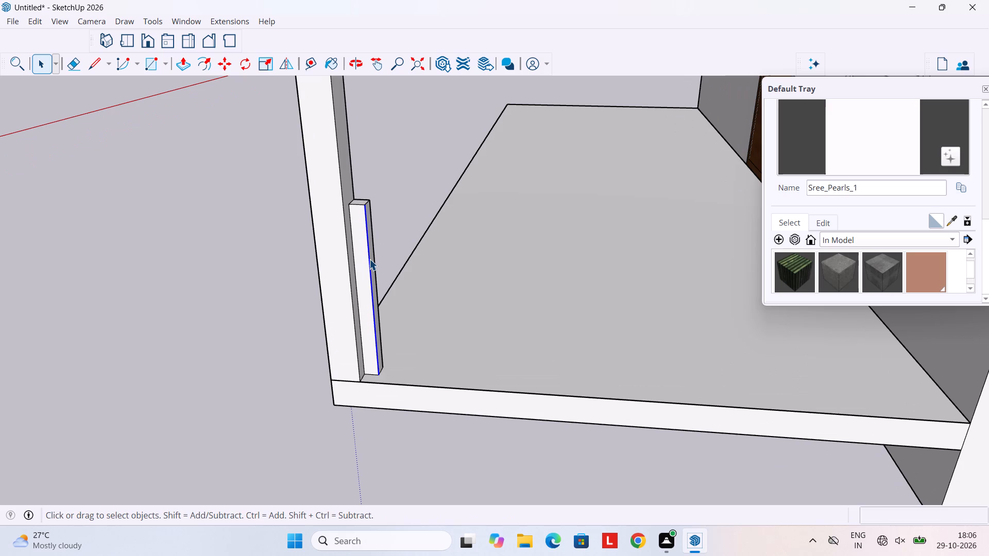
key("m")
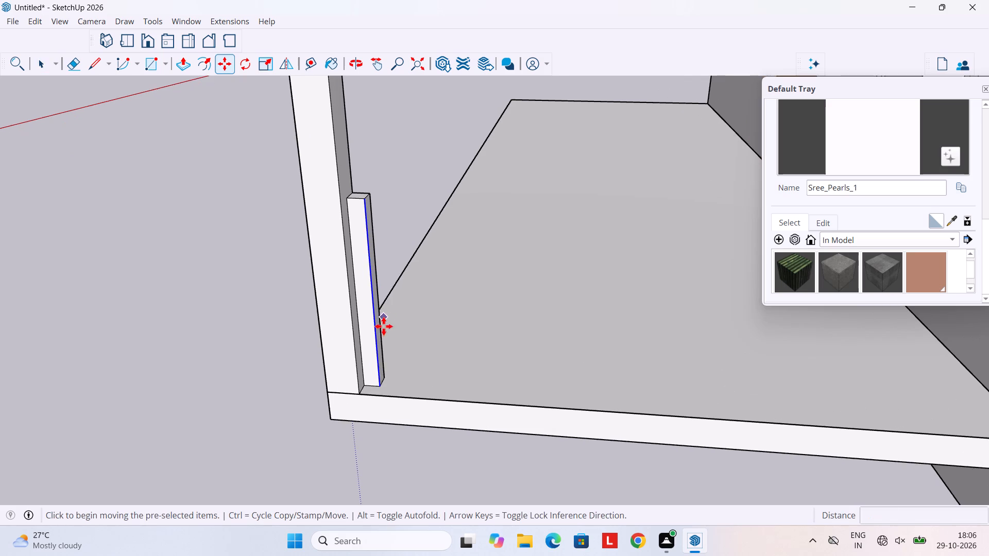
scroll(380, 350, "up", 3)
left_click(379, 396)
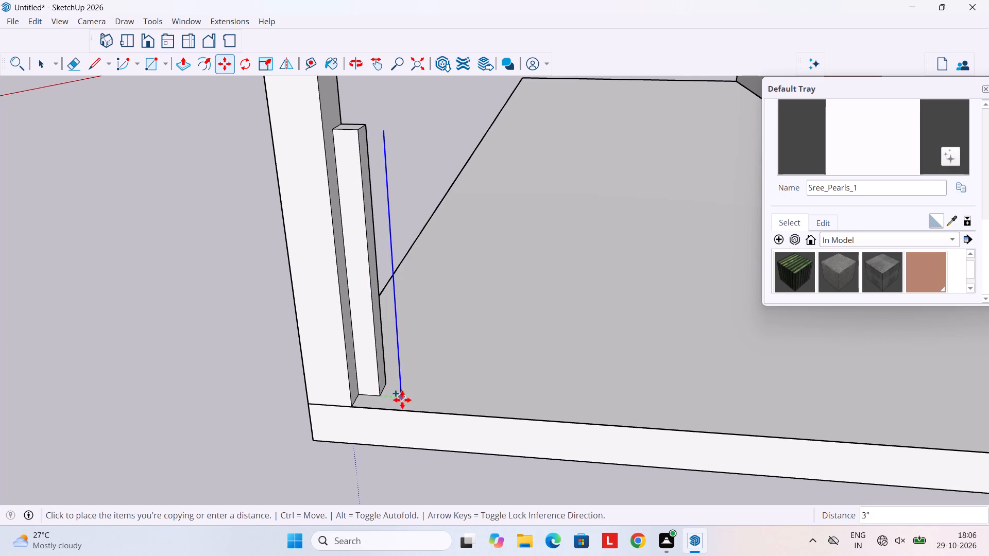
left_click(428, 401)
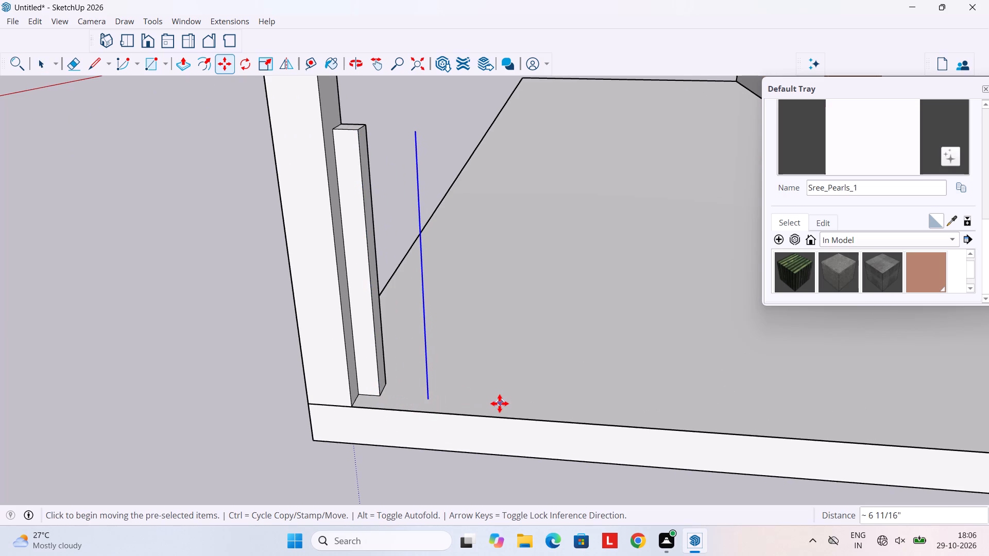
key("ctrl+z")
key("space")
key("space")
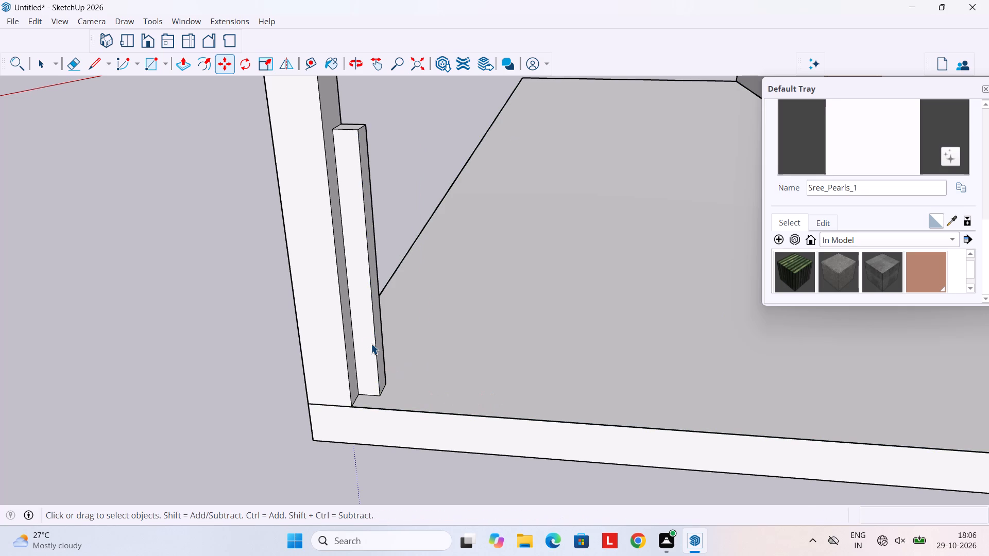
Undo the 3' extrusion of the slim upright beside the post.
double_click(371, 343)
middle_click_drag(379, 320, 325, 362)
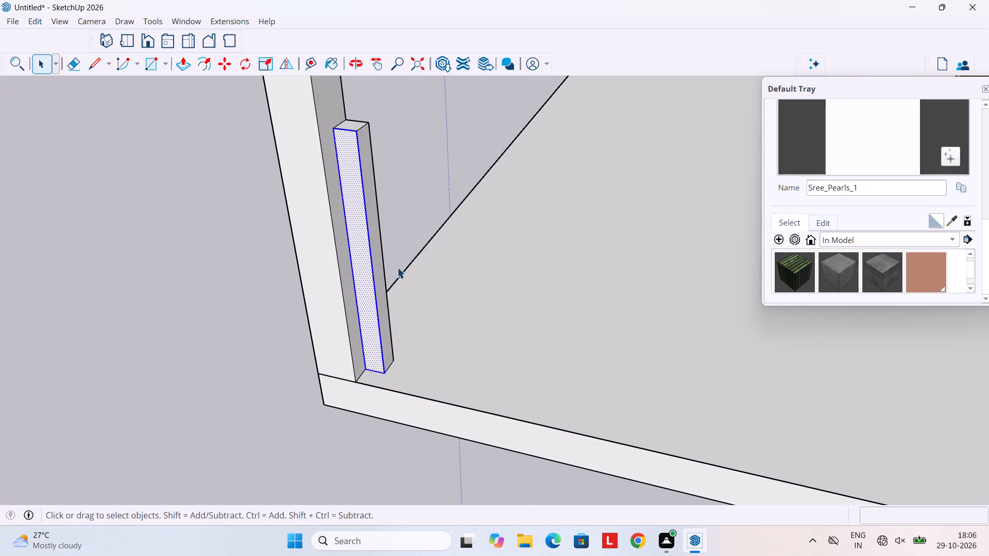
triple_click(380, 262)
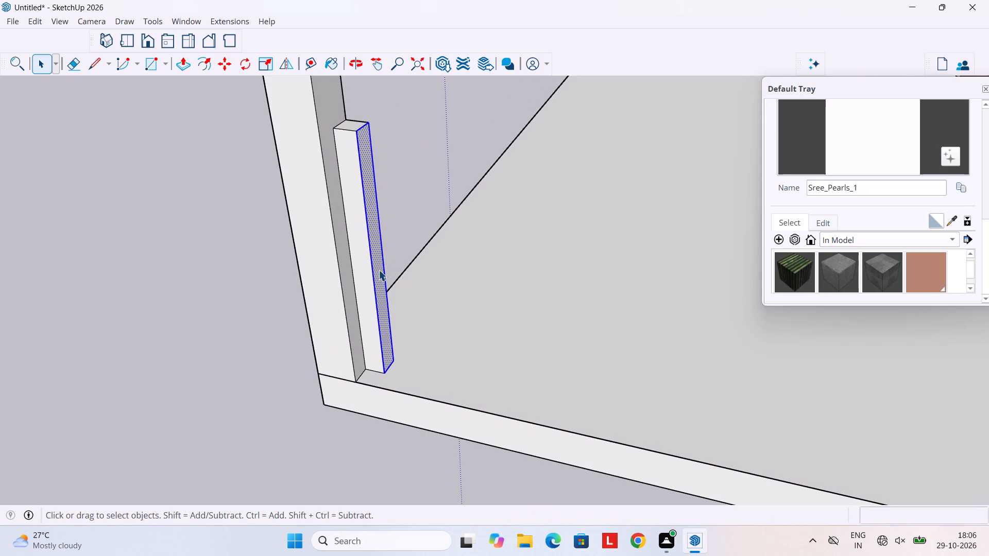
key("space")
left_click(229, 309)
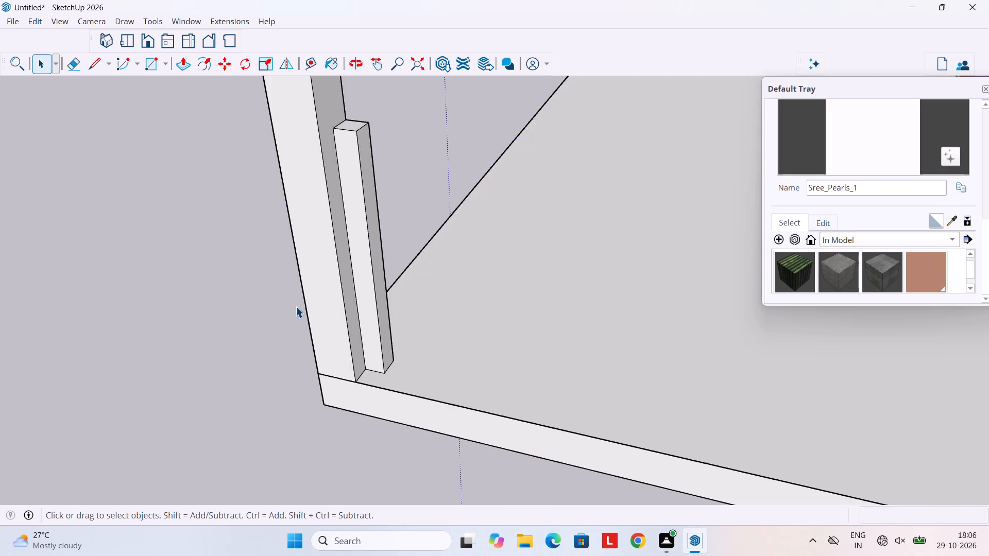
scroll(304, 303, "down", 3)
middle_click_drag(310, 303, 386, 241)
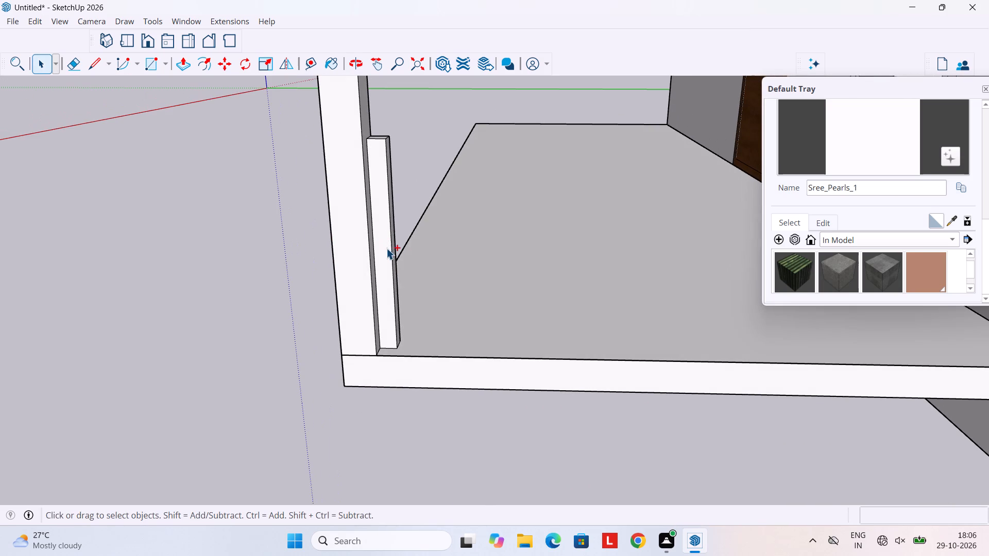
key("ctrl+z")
Copy the 3" square face 6" along the porch floor's edge, away from the post.
scroll(384, 363, "up", 4)
left_click(386, 338)
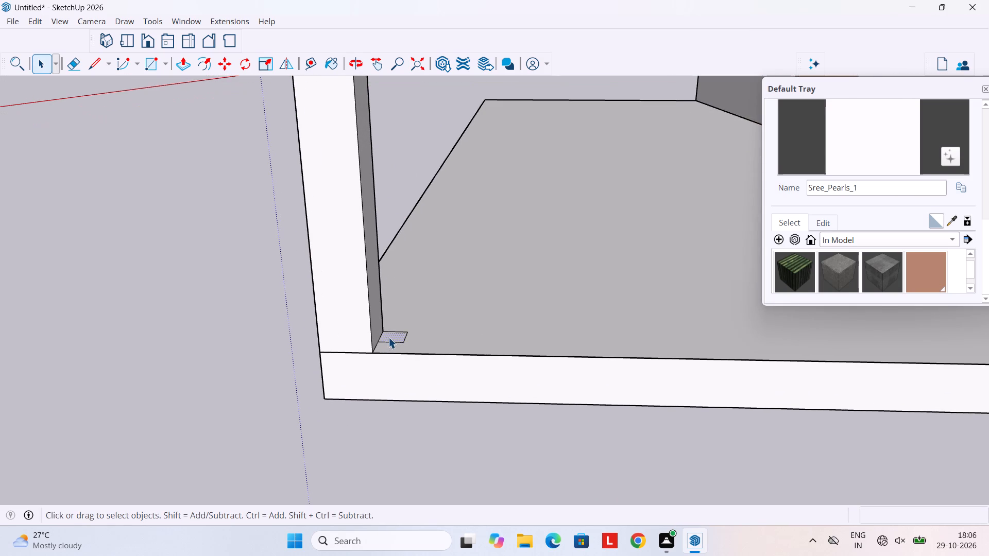
key("m")
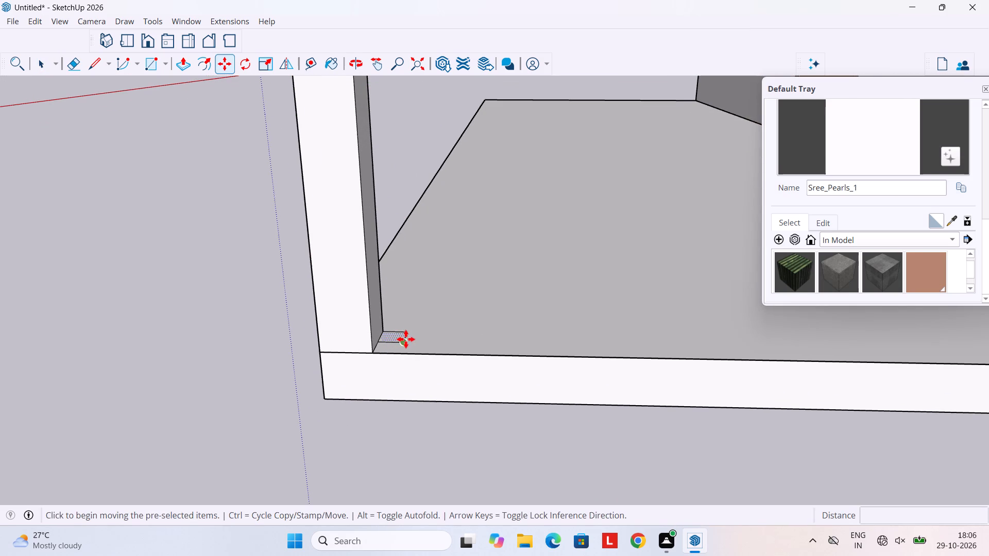
left_click(405, 340)
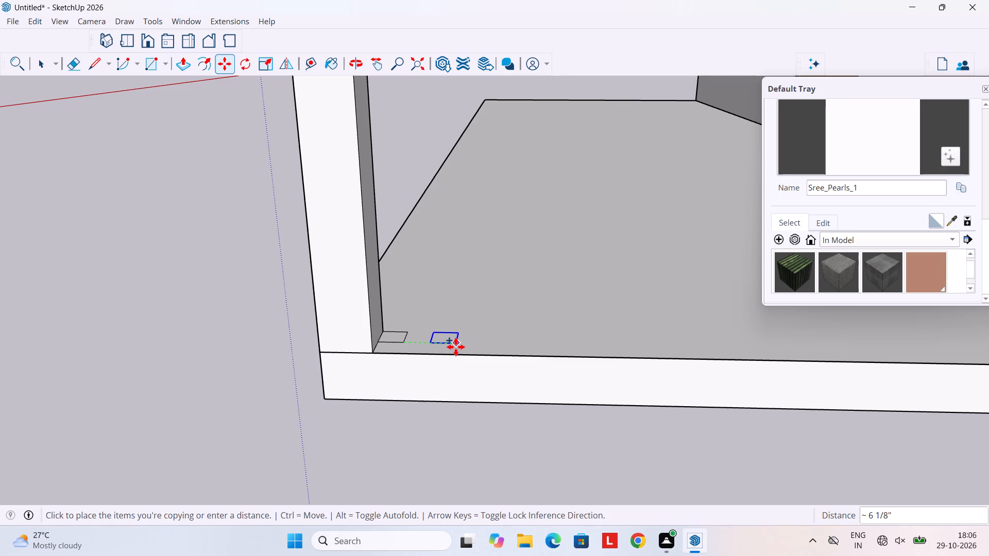
key("6")
key("Return")
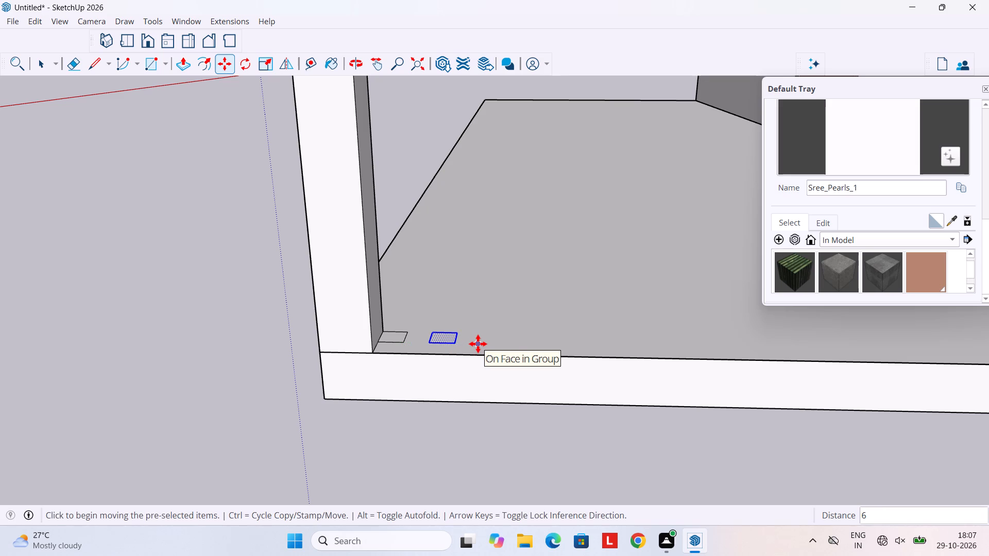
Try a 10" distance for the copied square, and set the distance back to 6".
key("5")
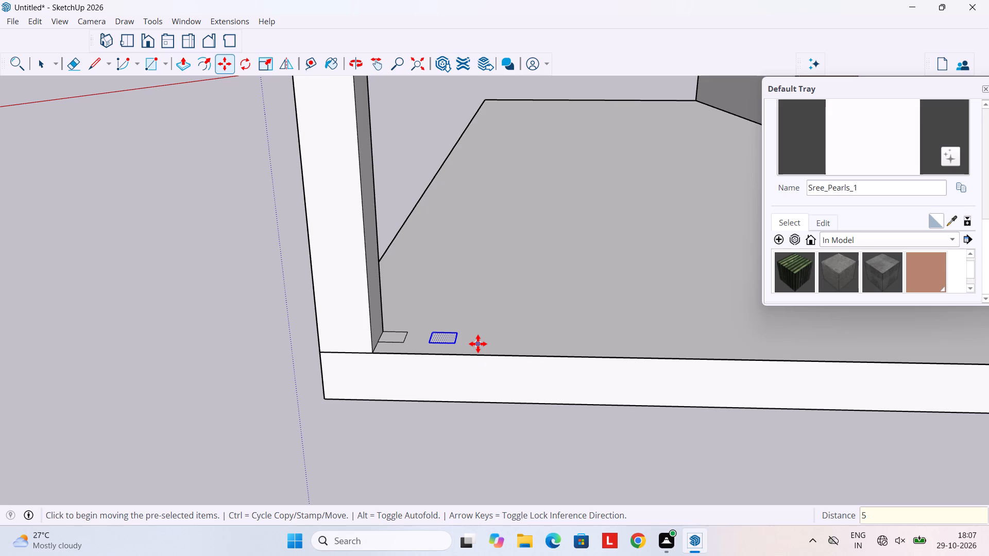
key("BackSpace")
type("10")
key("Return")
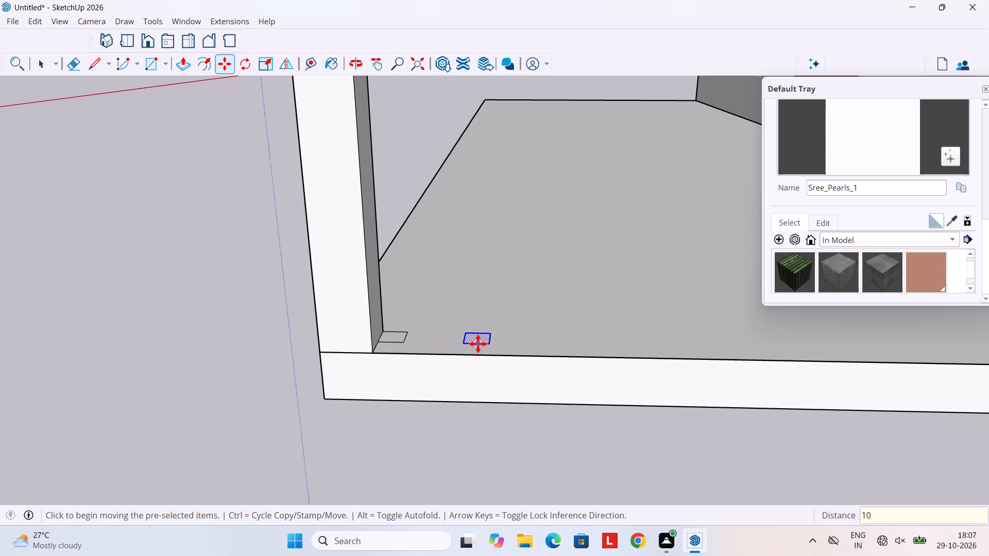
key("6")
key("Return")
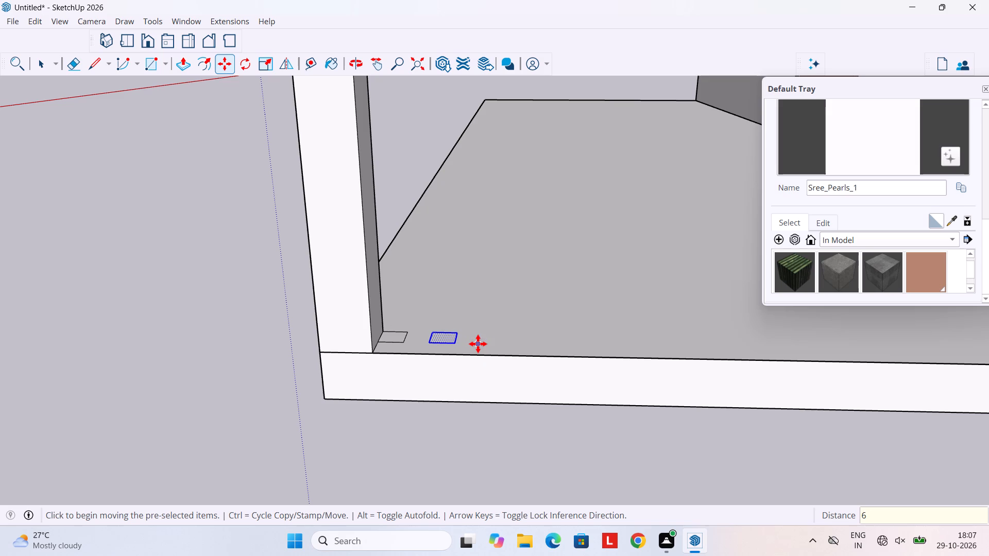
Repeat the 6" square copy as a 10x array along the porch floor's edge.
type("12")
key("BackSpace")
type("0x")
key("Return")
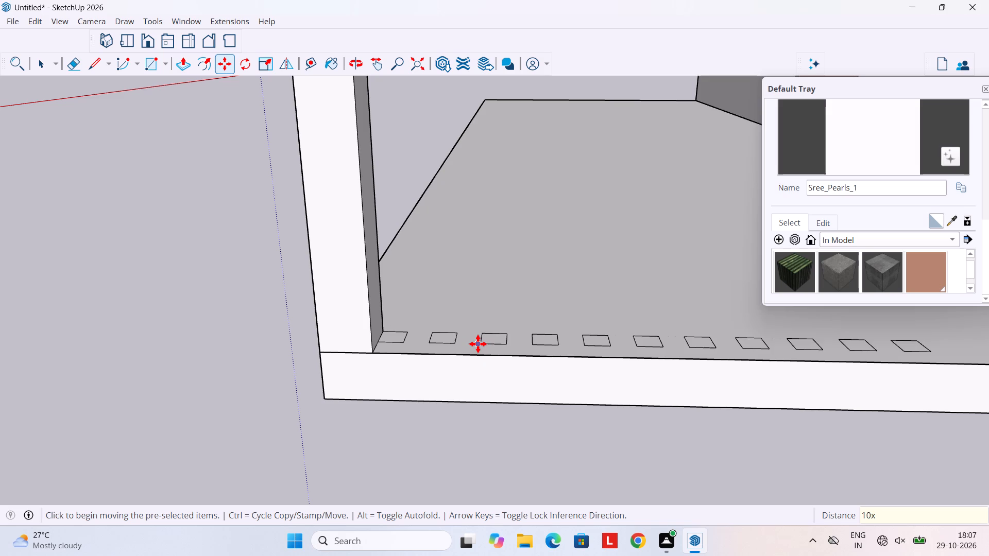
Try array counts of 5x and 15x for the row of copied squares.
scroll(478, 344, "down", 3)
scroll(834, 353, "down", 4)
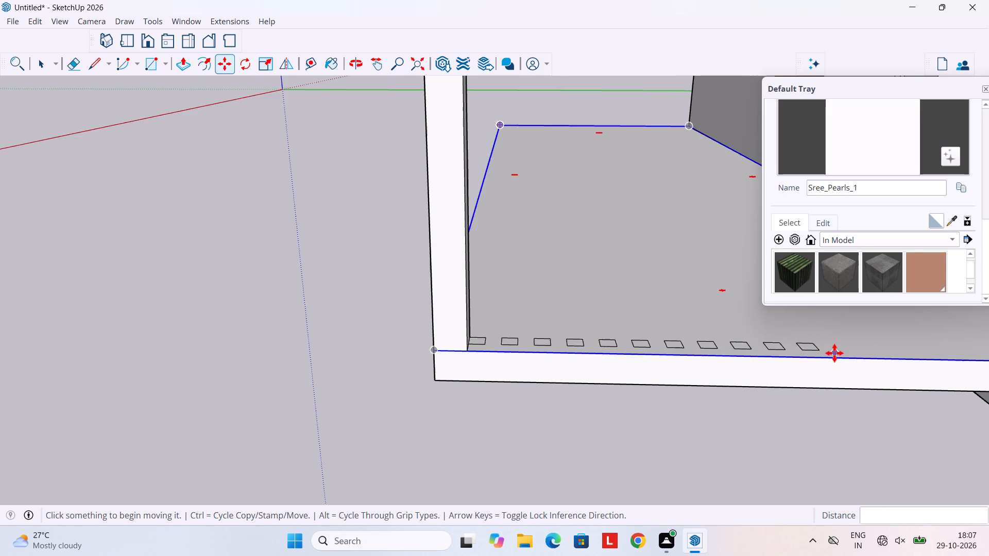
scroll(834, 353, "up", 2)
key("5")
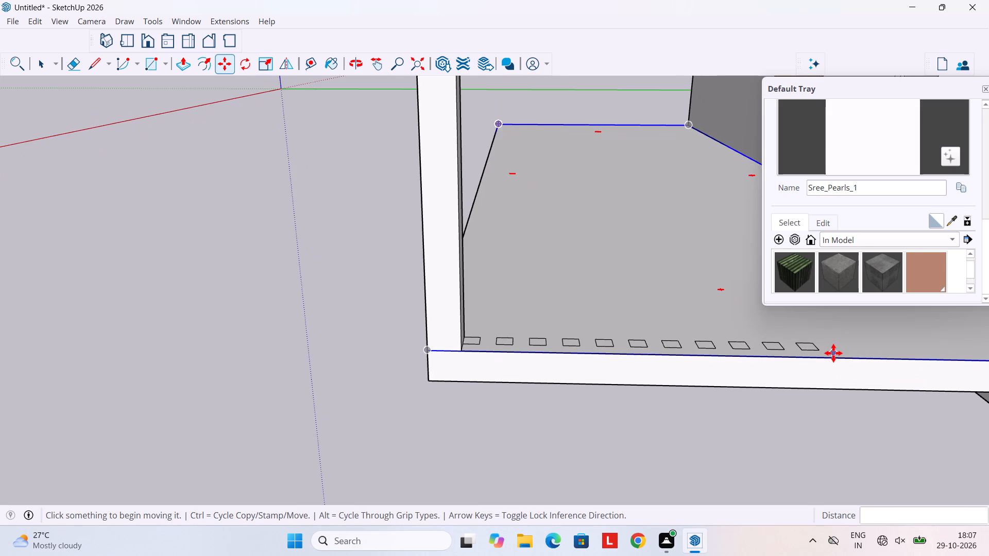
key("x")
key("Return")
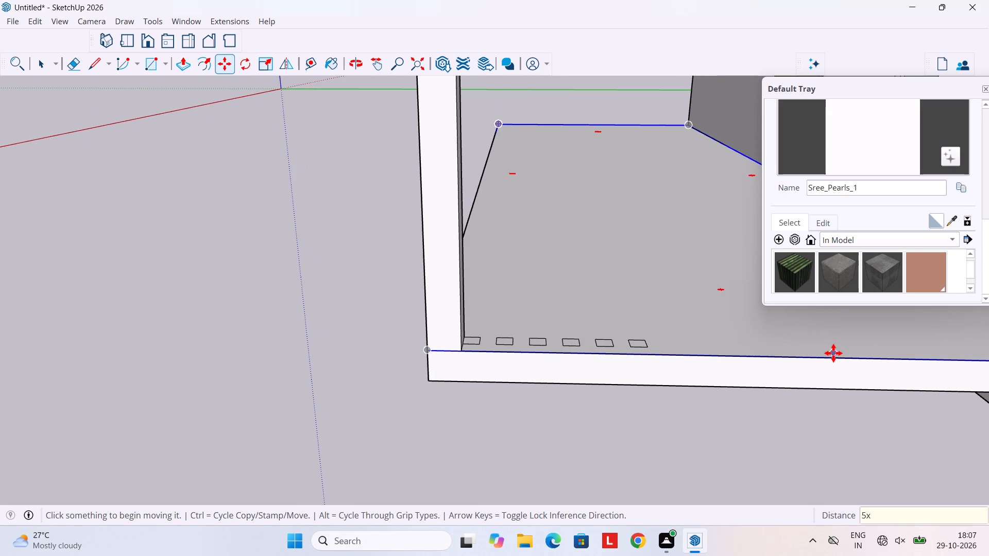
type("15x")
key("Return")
Set the array of 6"-spaced squares to 18x so the row runs along the porch edge toward the house wall.
scroll(834, 356, "down", 5)
scroll(901, 371, "down", 3)
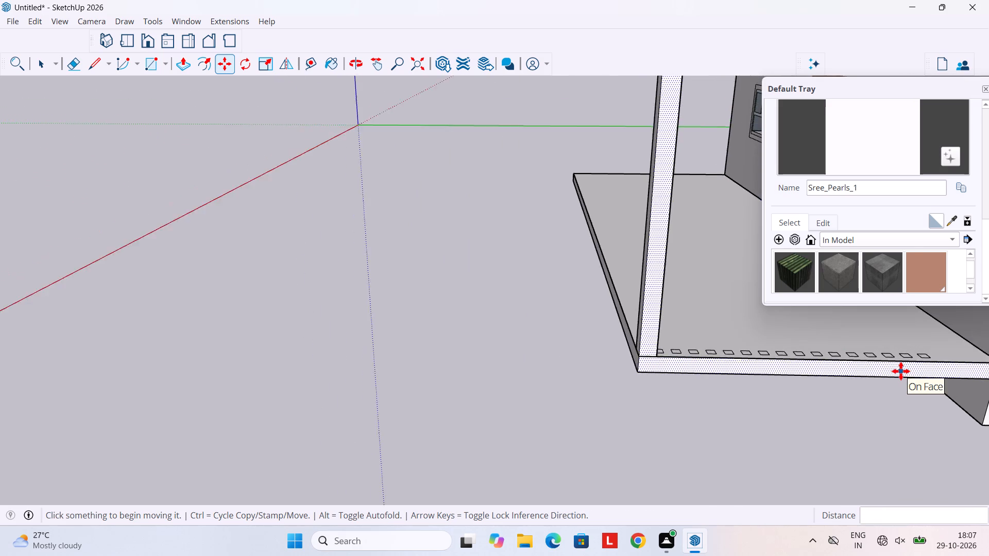
scroll(901, 371, "up", 2)
type("18x")
key("Return")
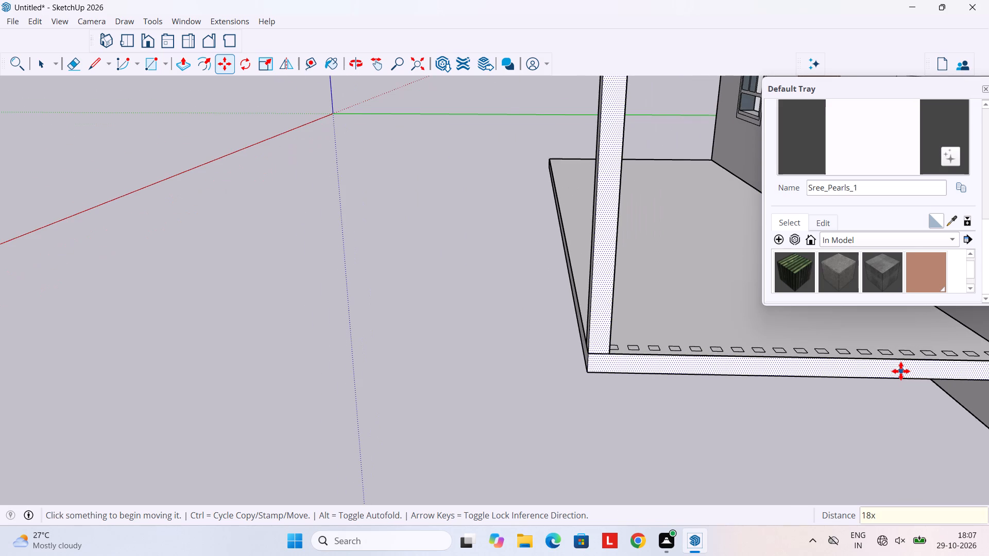
scroll(904, 373, "down", 4)
scroll(988, 380, "up", 2)
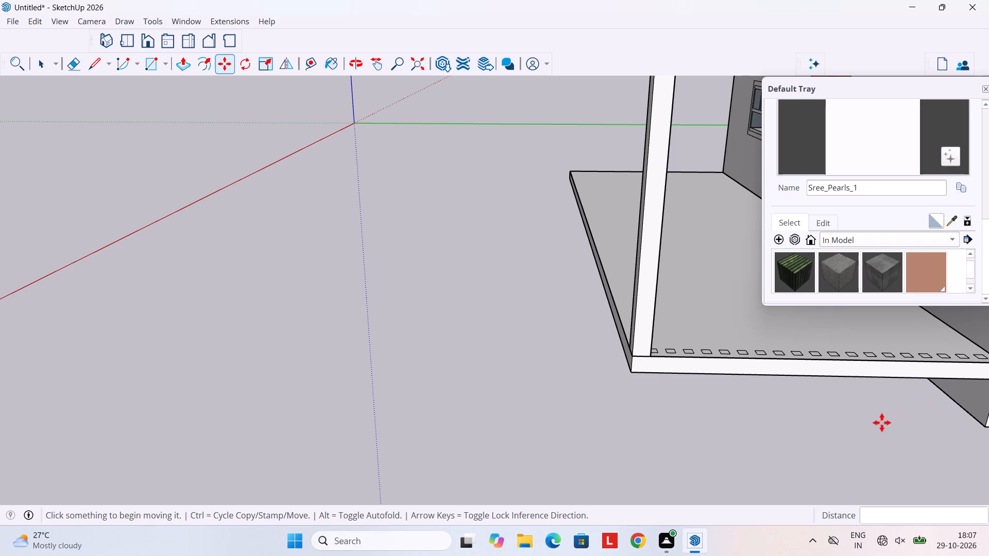
key("space")
Examine the row of squares along the porch floor's edge from the post to its far end.
scroll(865, 422, "down", 3)
middle_click_drag(847, 412, 688, 383)
scroll(677, 406, "down", 2)
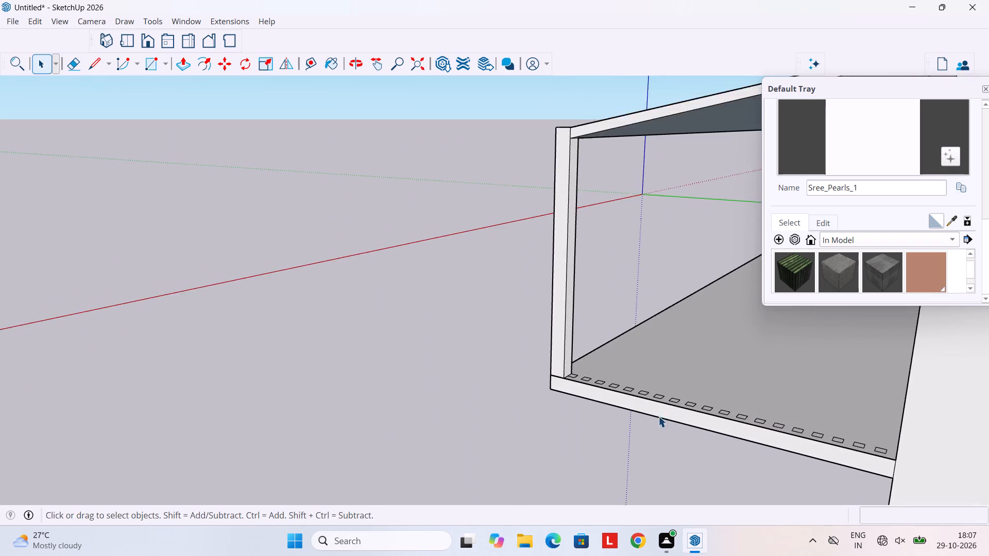
middle_click_drag(658, 416, 753, 427)
scroll(739, 409, "up", 3)
scroll(576, 379, "up", 2)
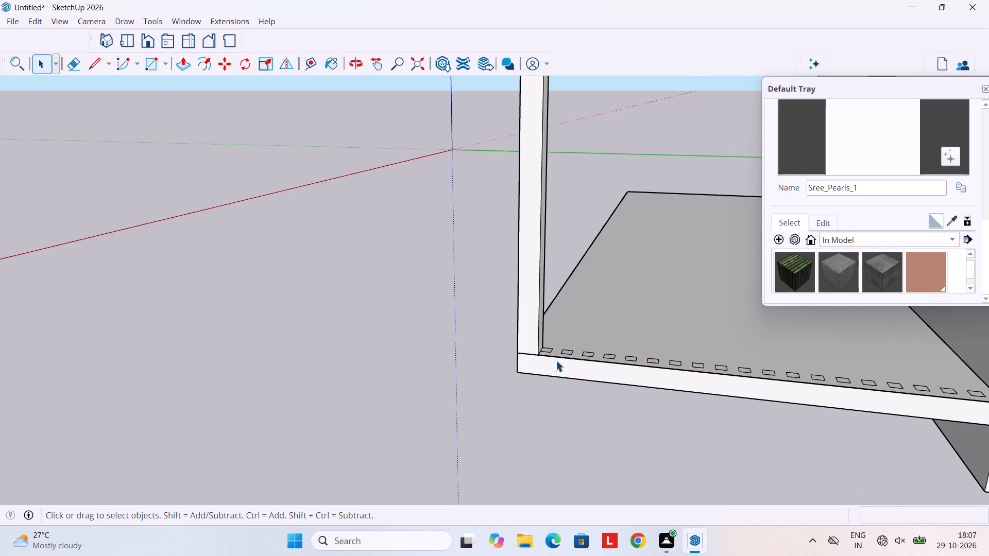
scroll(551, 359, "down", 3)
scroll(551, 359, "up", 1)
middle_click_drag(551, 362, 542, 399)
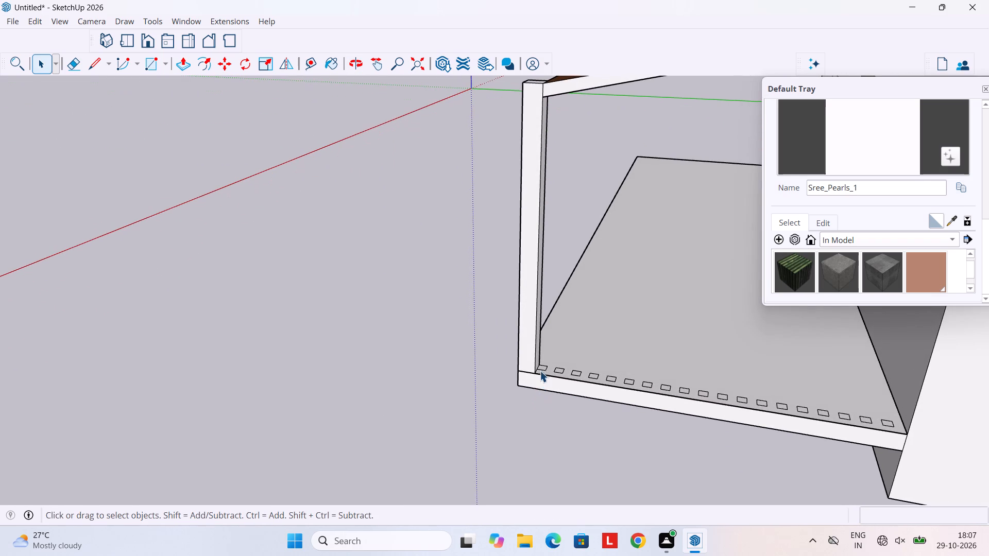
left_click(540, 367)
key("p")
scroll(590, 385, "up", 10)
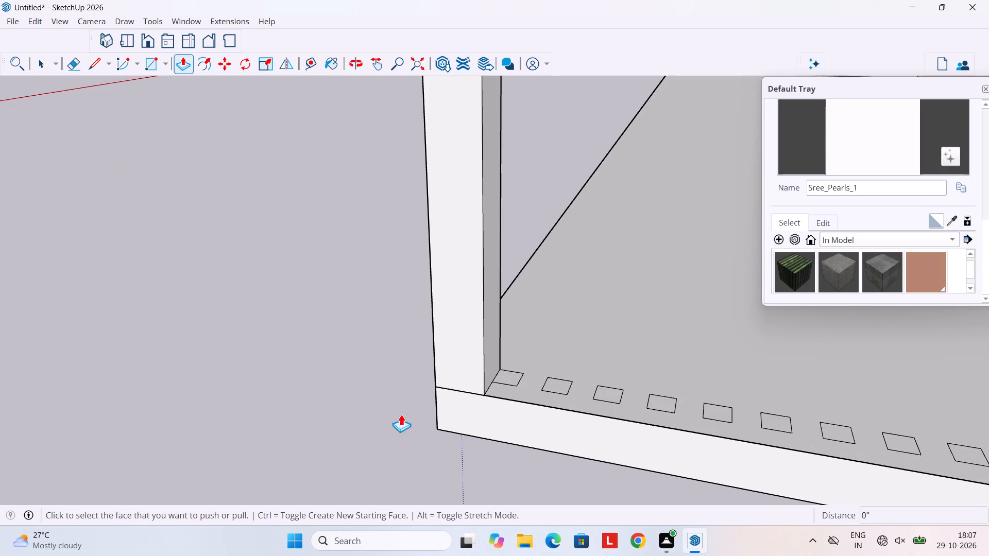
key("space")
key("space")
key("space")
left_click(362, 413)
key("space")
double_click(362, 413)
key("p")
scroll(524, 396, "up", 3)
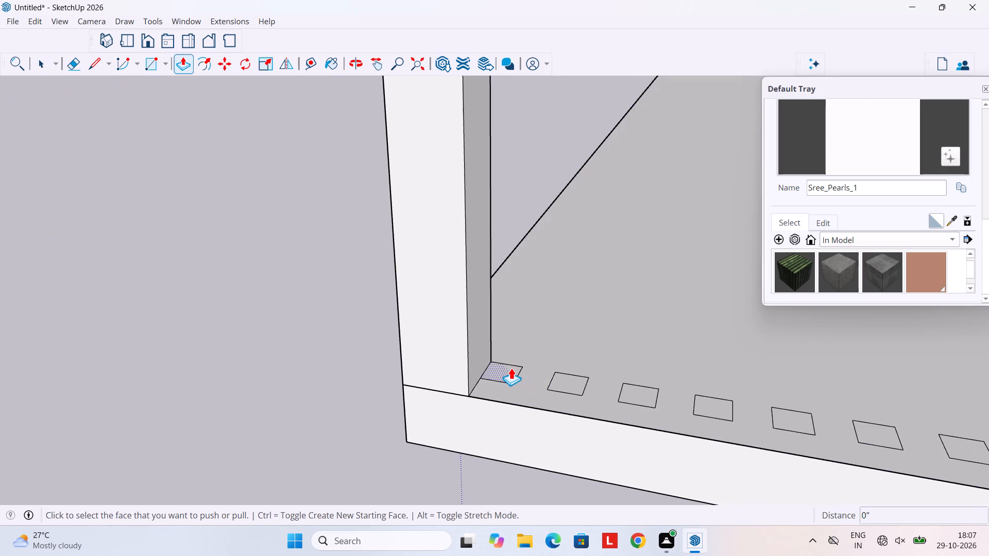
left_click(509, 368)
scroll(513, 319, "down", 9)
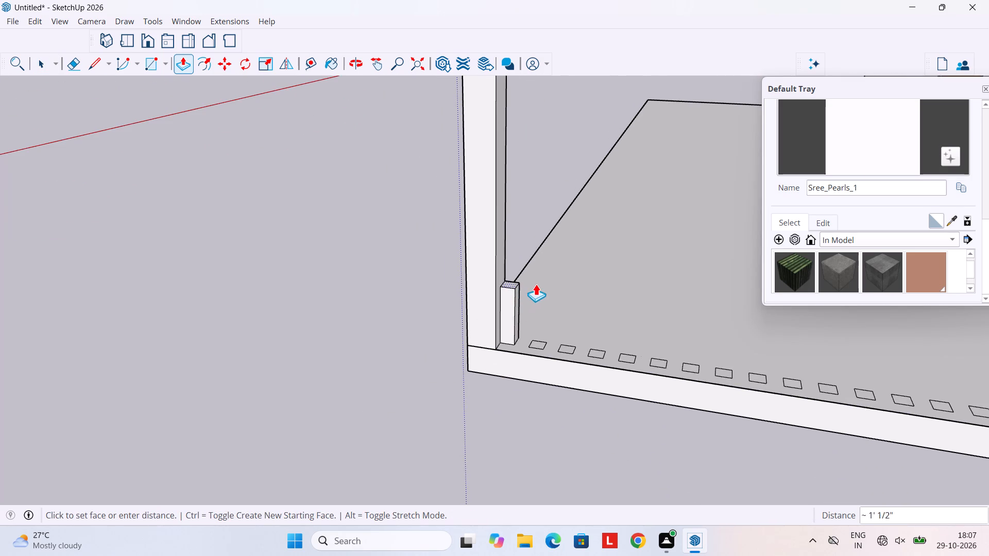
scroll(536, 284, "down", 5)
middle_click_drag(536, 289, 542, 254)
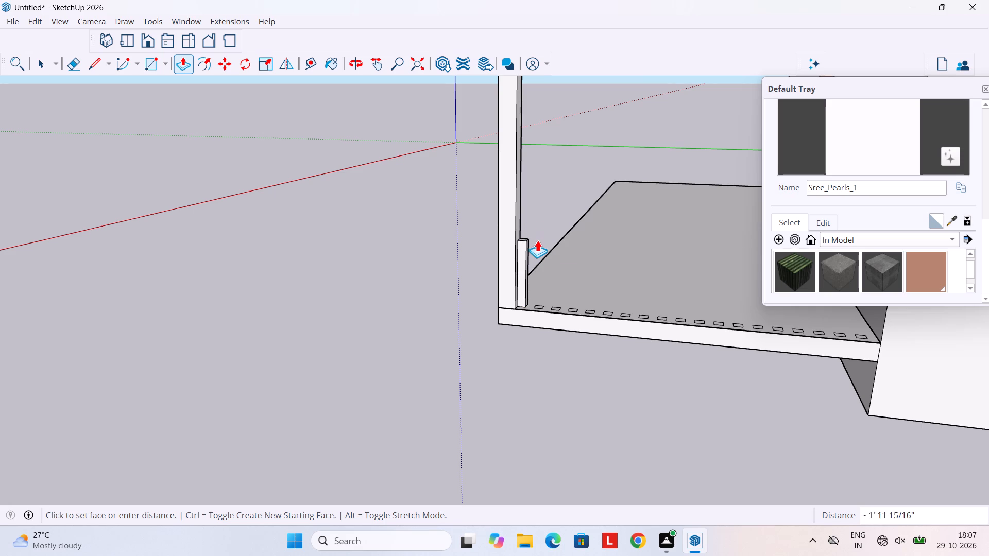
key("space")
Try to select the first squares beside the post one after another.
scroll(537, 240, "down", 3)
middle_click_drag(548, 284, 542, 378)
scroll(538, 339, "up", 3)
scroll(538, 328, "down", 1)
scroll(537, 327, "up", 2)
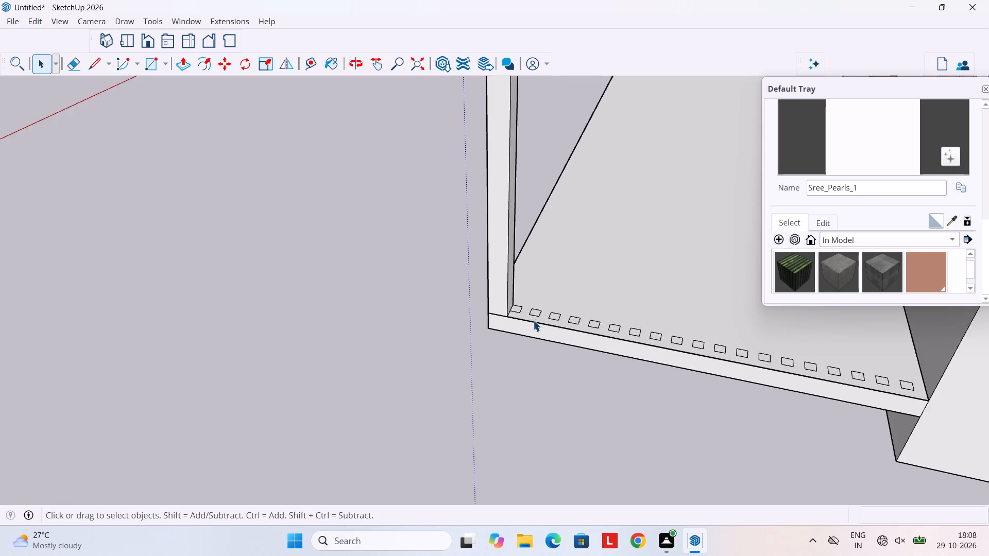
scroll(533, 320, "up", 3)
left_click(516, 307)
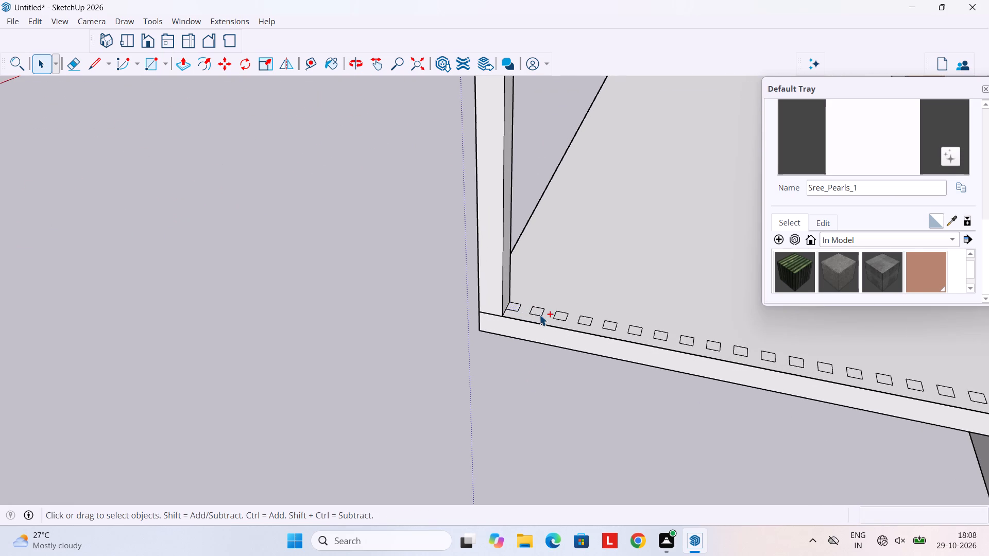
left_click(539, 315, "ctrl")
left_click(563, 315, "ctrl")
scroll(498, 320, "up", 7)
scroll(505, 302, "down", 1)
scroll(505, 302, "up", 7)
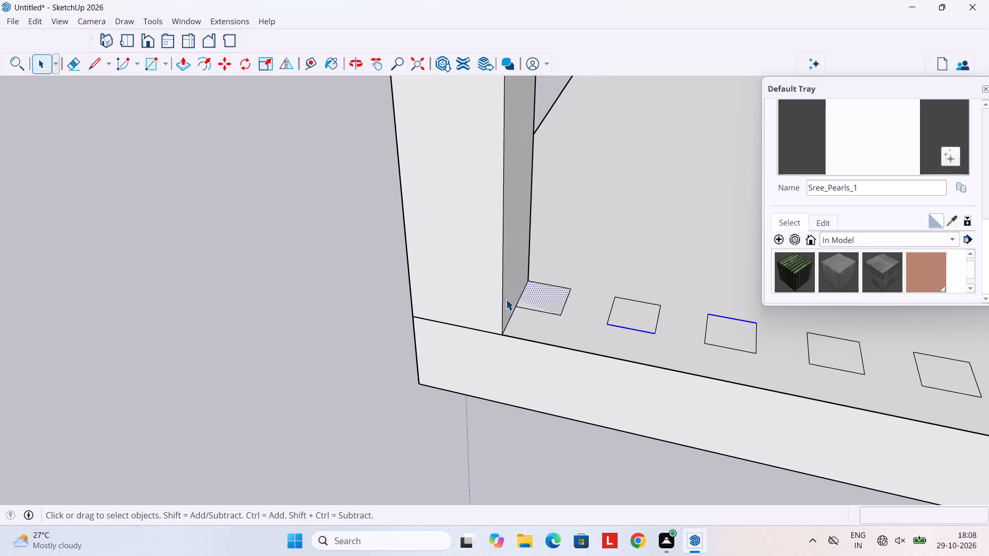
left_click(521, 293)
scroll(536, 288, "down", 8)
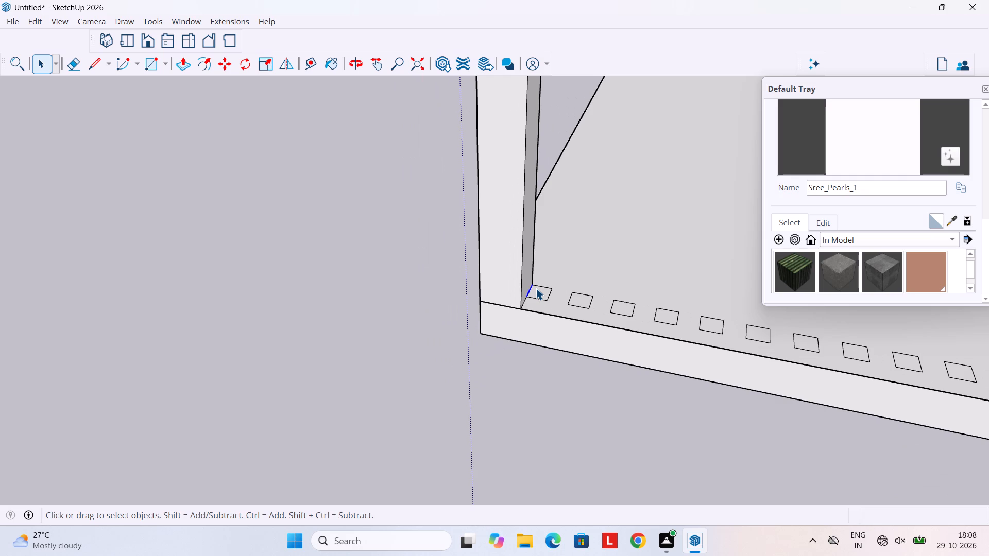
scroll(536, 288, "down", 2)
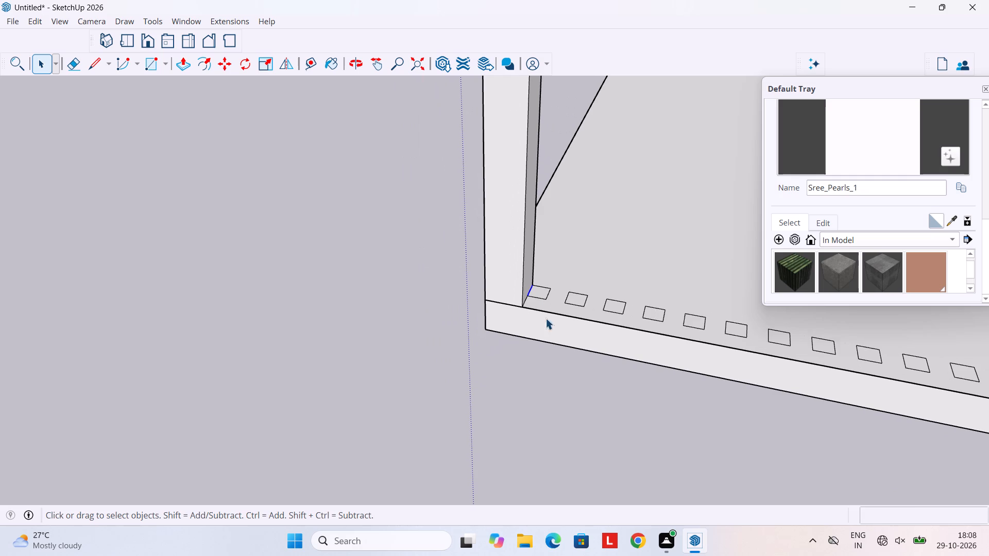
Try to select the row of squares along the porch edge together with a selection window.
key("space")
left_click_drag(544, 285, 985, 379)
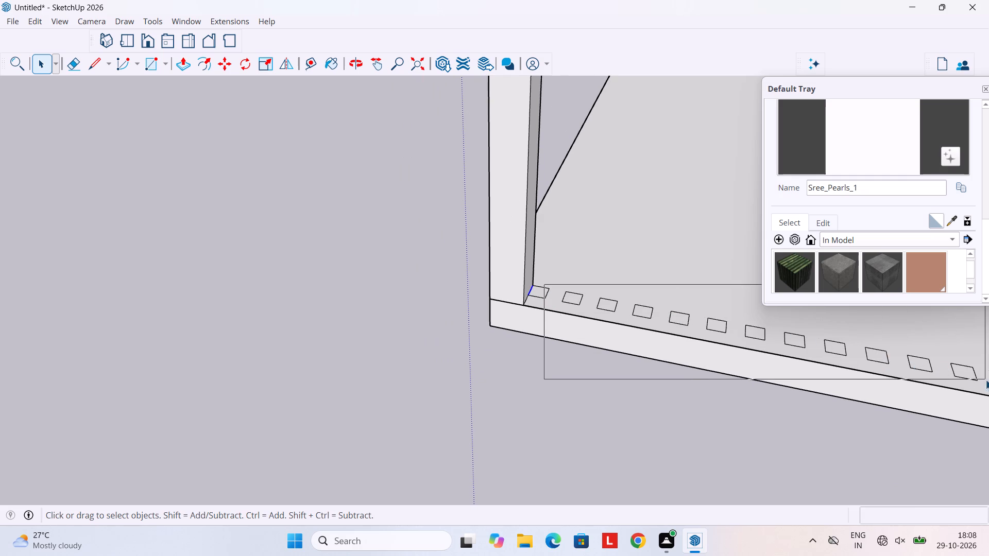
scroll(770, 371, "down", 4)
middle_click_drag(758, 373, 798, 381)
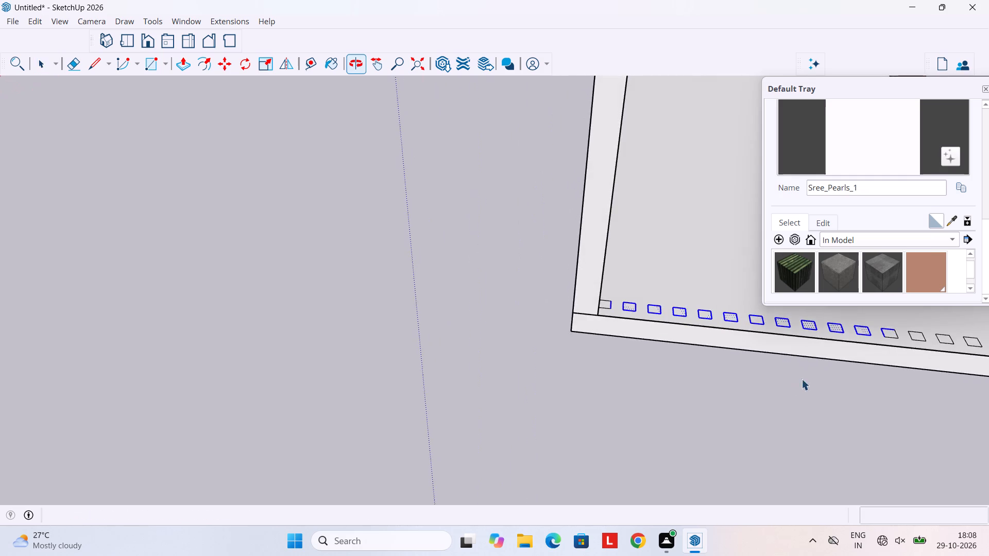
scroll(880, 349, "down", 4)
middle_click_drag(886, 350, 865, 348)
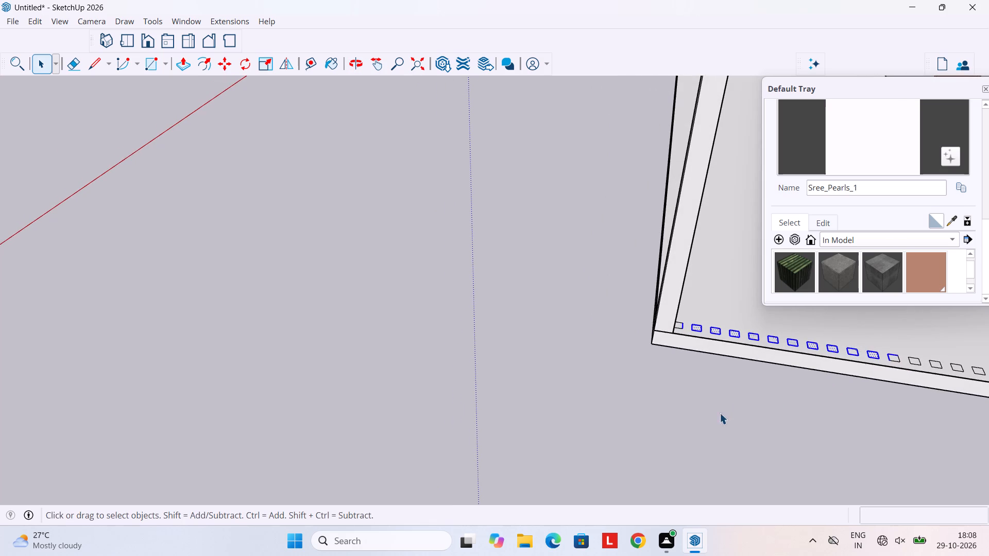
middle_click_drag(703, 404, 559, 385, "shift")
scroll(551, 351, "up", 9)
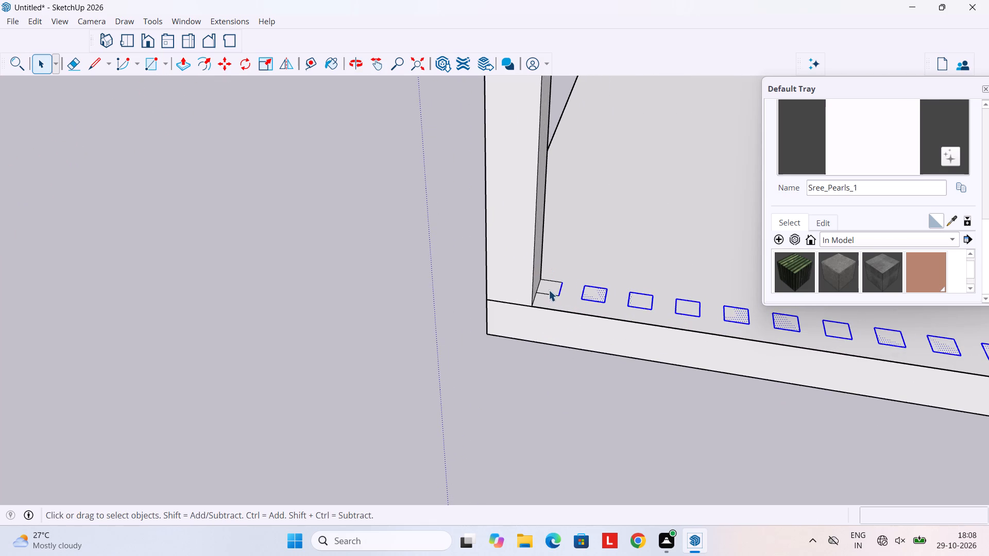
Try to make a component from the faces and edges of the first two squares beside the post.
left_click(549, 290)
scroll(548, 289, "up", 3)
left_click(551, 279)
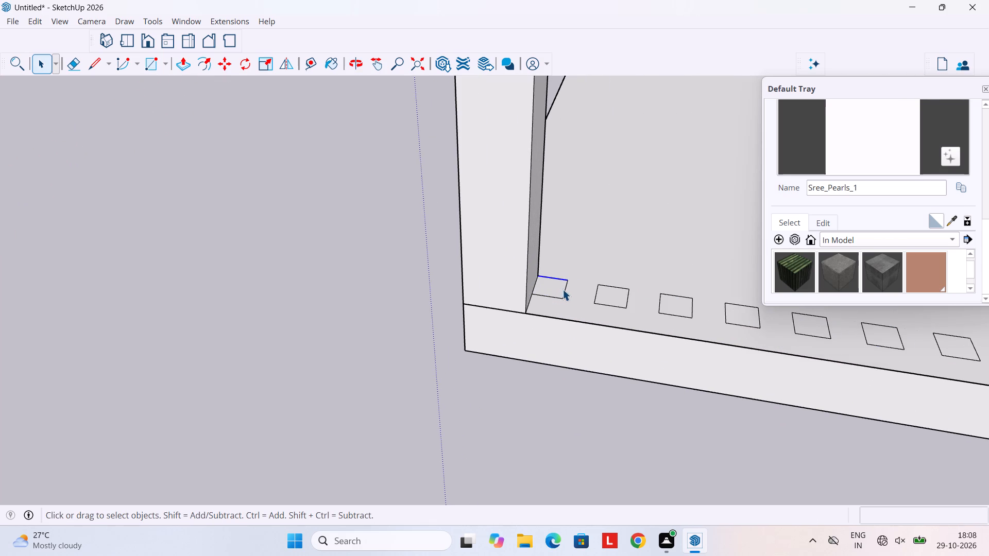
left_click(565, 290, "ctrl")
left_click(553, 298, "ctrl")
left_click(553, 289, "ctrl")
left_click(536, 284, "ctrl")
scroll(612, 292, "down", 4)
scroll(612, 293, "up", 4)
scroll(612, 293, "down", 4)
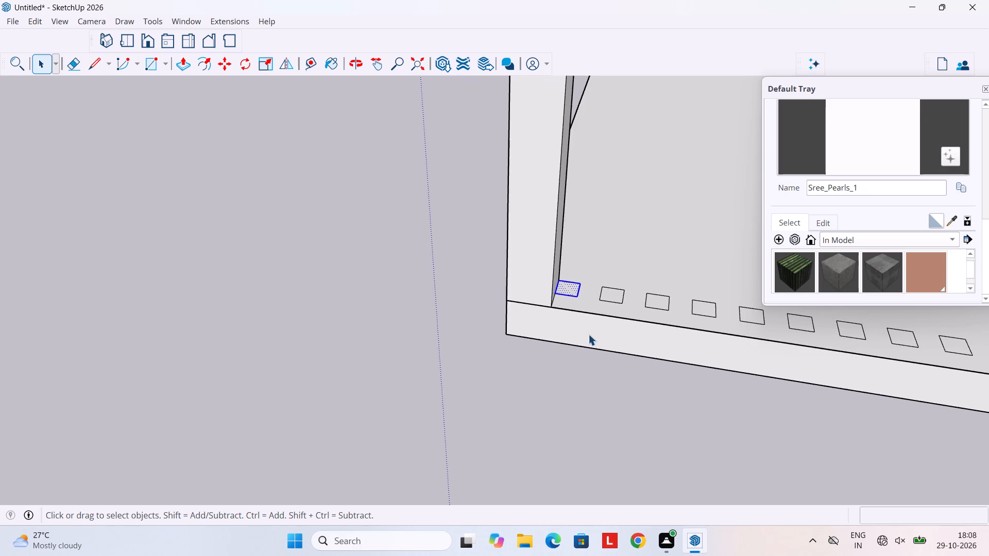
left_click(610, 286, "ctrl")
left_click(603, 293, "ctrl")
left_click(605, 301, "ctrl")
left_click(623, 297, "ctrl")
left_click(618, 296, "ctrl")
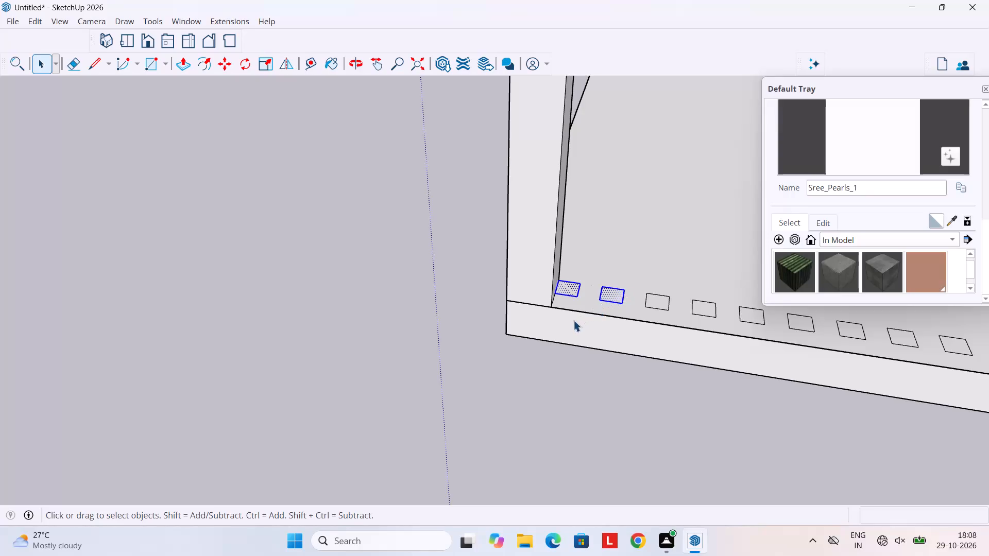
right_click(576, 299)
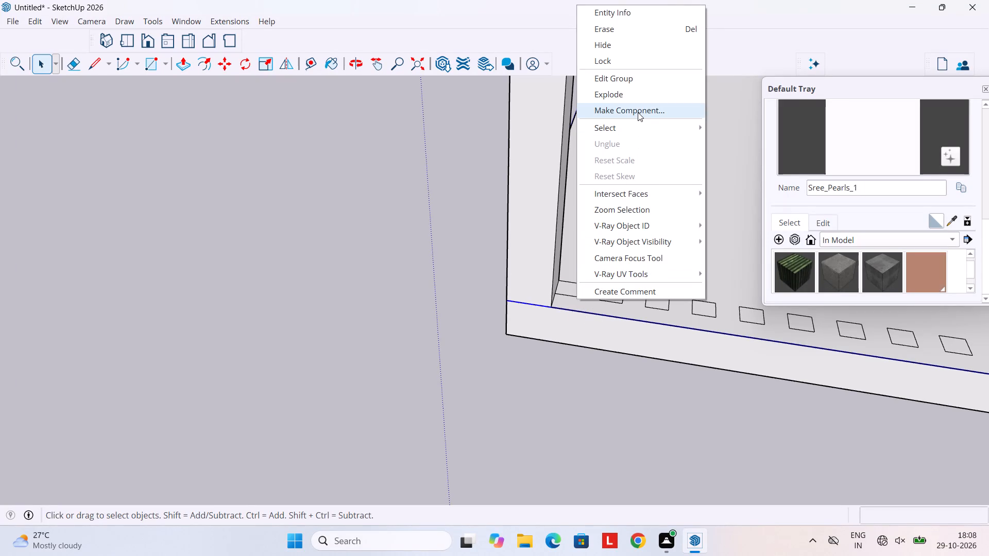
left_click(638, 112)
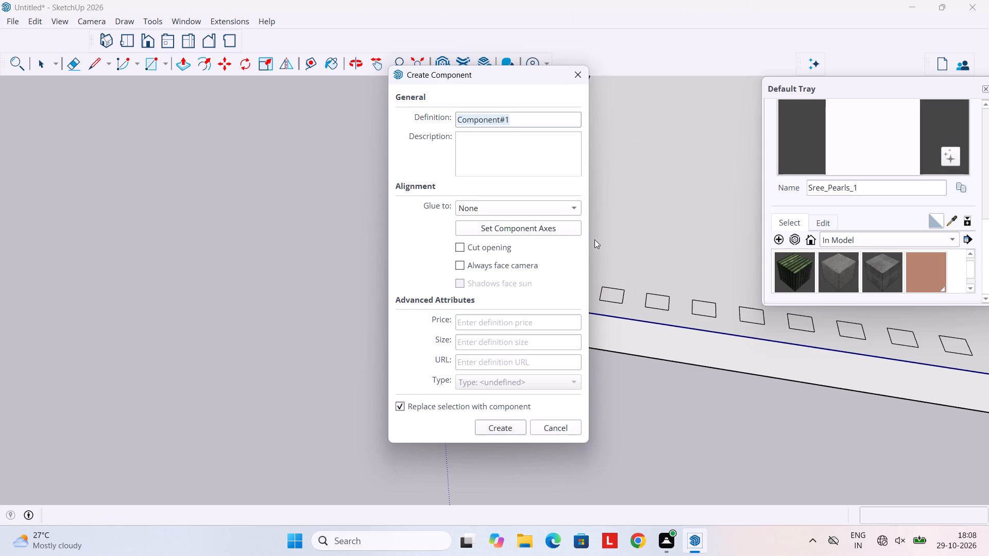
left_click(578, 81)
Push/Pull the first square beside the post up 3' to form a baluster.
scroll(610, 279, "up", 2)
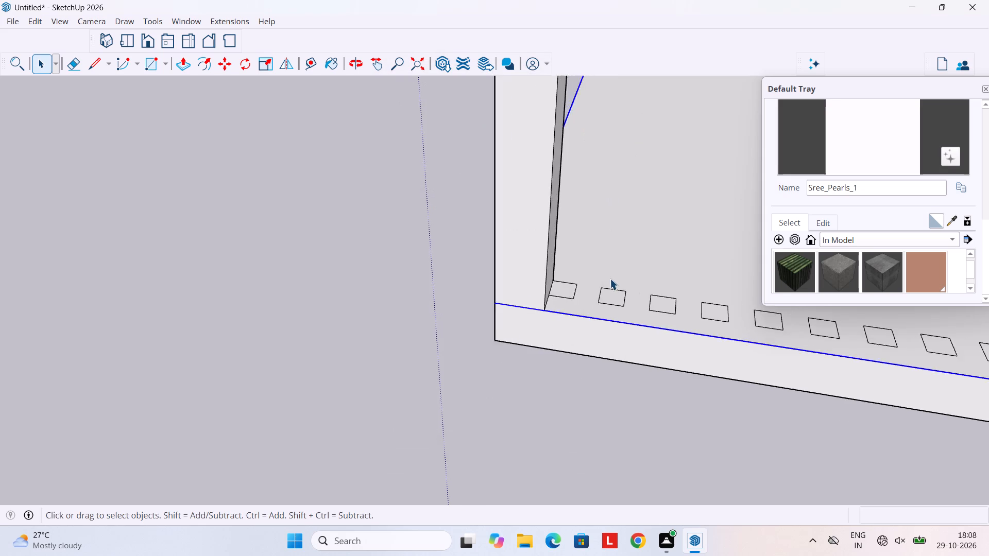
scroll(610, 279, "up", 1)
scroll(609, 277, "down", 4)
scroll(609, 277, "up", 3)
scroll(603, 279, "down", 3)
scroll(589, 294, "up", 6)
left_click(558, 281)
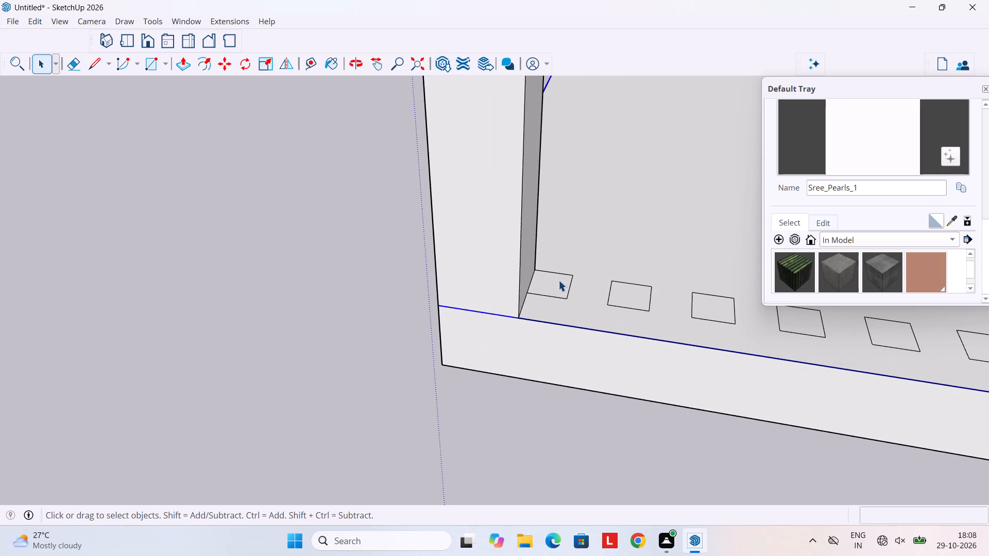
key("p")
left_click(559, 280)
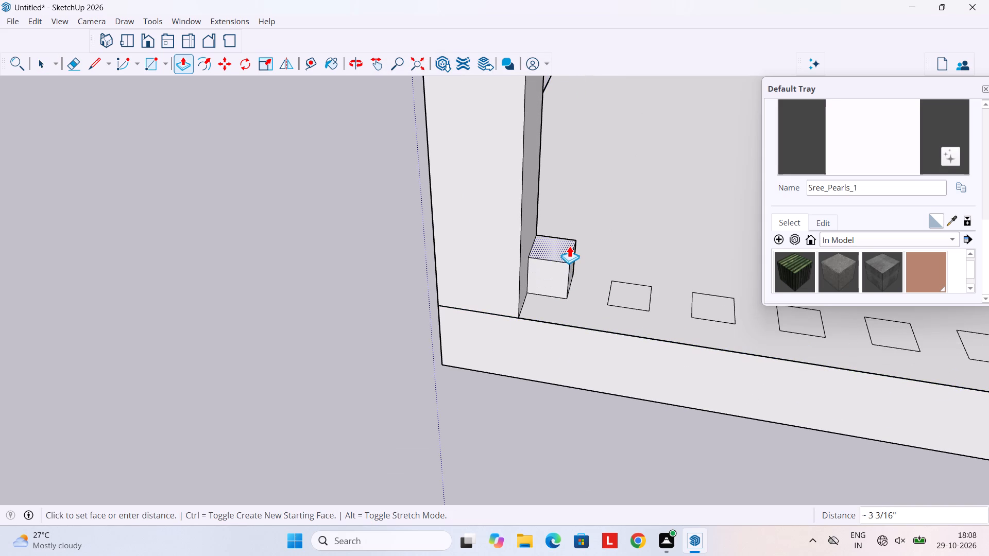
type("3'")
key("Return")
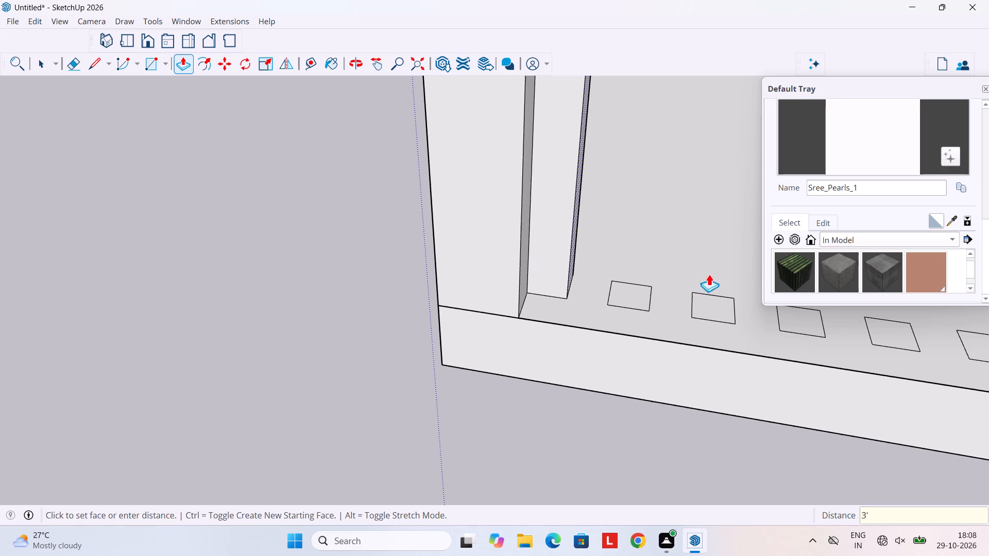
Repeat the 3' Push/Pull on the second to sixth squares along the porch edge.
double_click(623, 285)
double_click(713, 297)
scroll(707, 319, "down", 6)
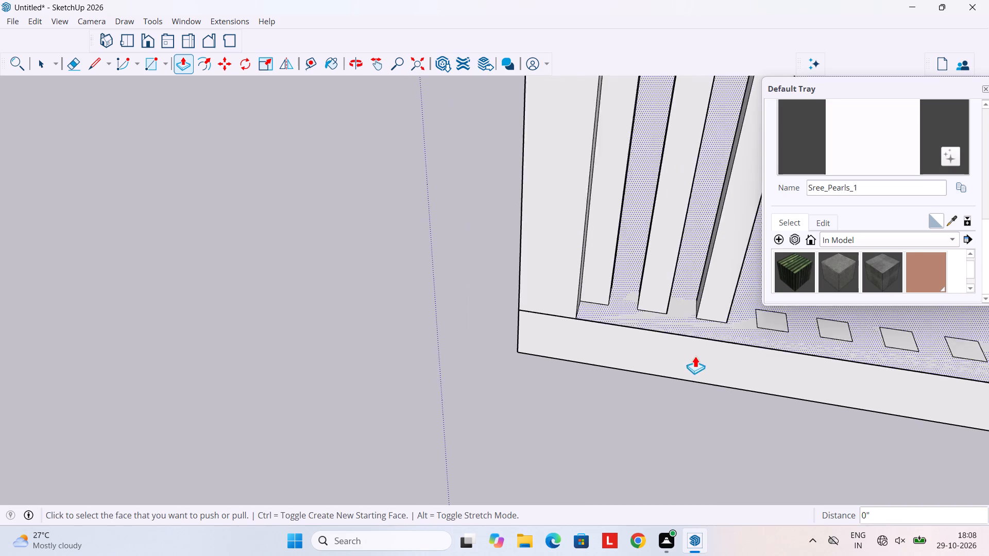
scroll(695, 356, "down", 7)
middle_click_drag(701, 366, 530, 359, "shift")
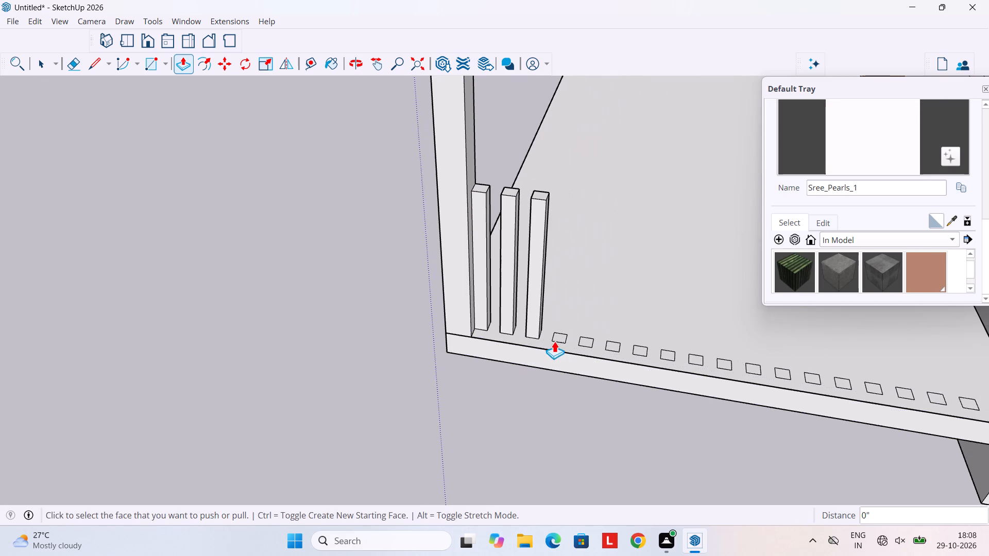
scroll(562, 328, "up", 8)
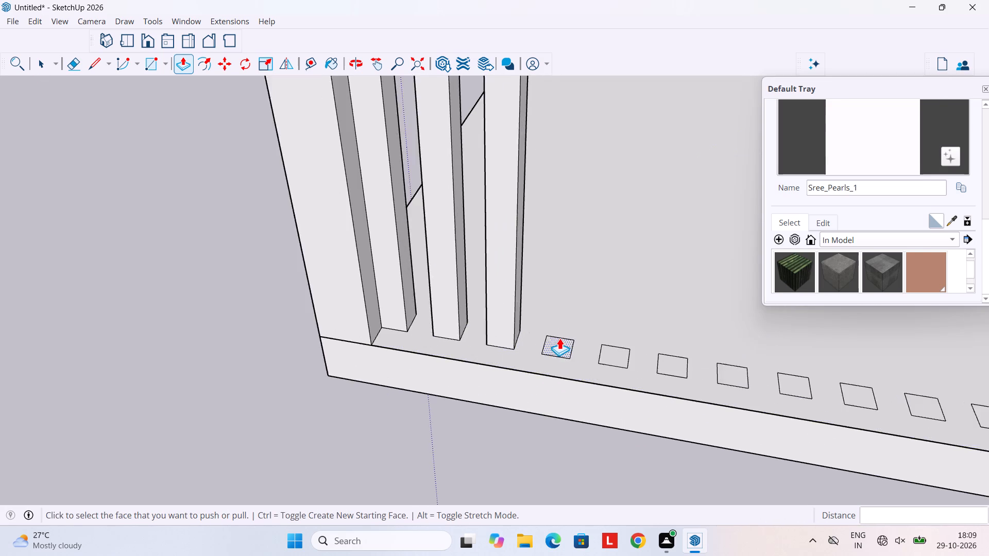
scroll(559, 338, "up", 4)
double_click(559, 338)
double_click(672, 361)
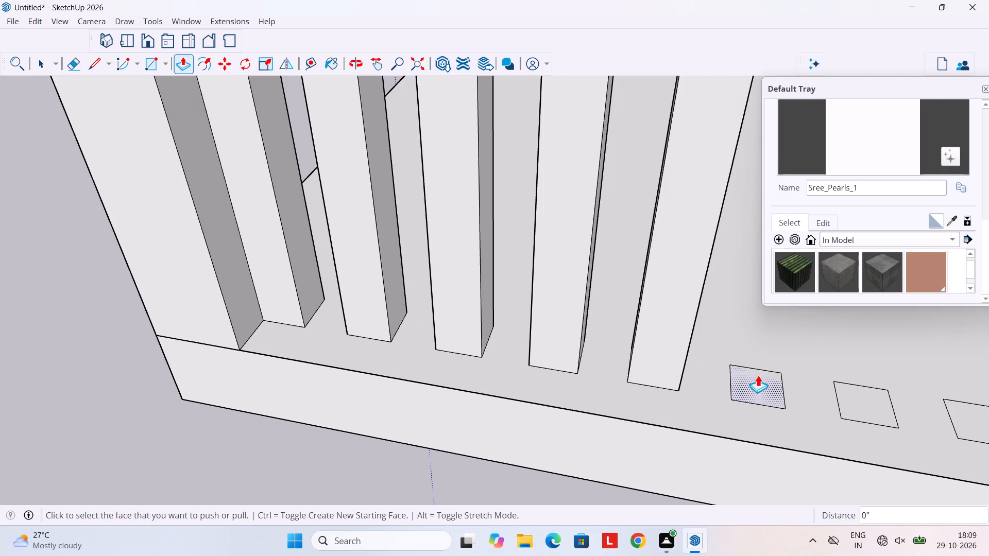
double_click(758, 375)
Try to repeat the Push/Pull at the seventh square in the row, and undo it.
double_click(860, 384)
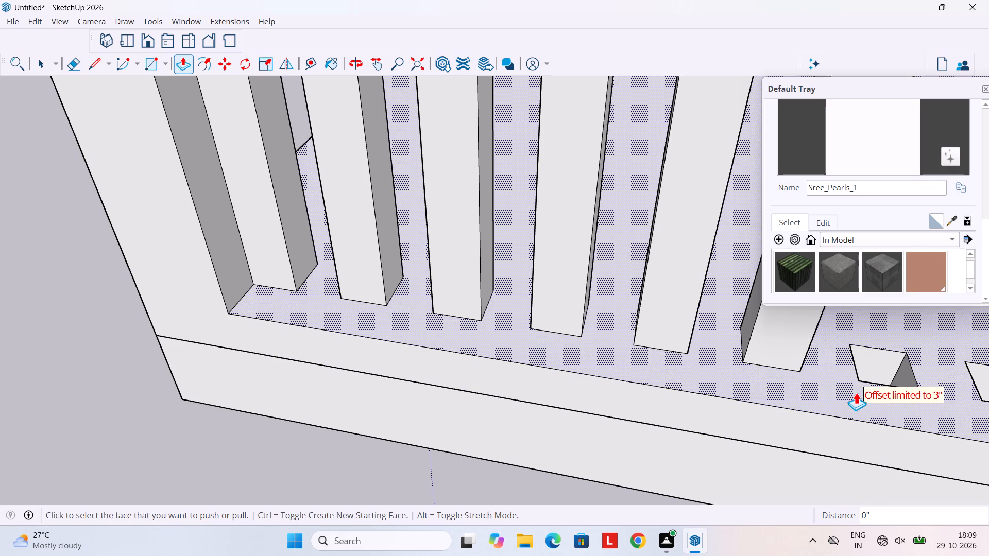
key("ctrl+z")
Repeat the 3' Push/Pull on the seventh and eighth squares in the row along the porch edge.
scroll(819, 406, "down", 4)
middle_click_drag(778, 387, 572, 357)
scroll(606, 362, "down", 5)
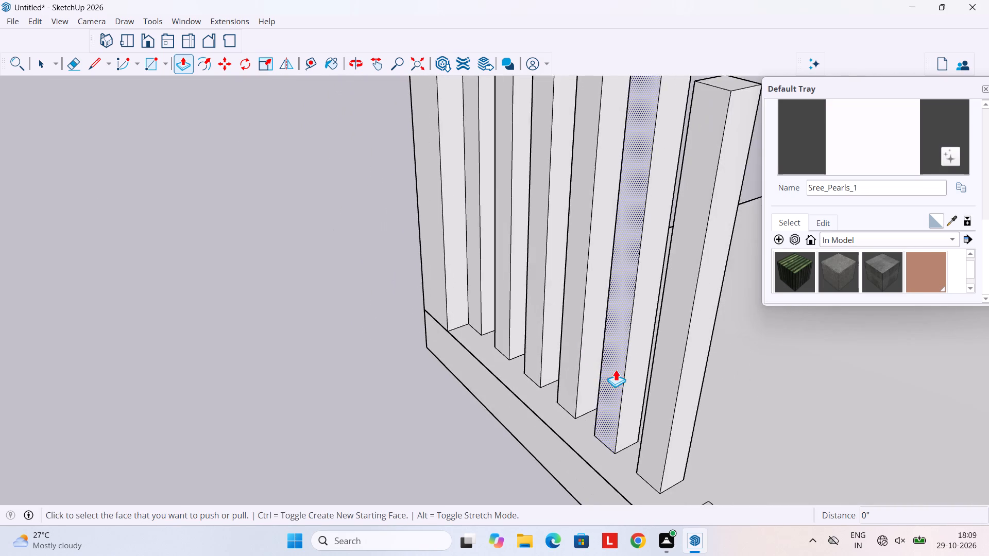
middle_click_drag(622, 365, 403, 220, "shift")
middle_click_drag(437, 299, 524, 332, "shift")
scroll(586, 383, "up", 6)
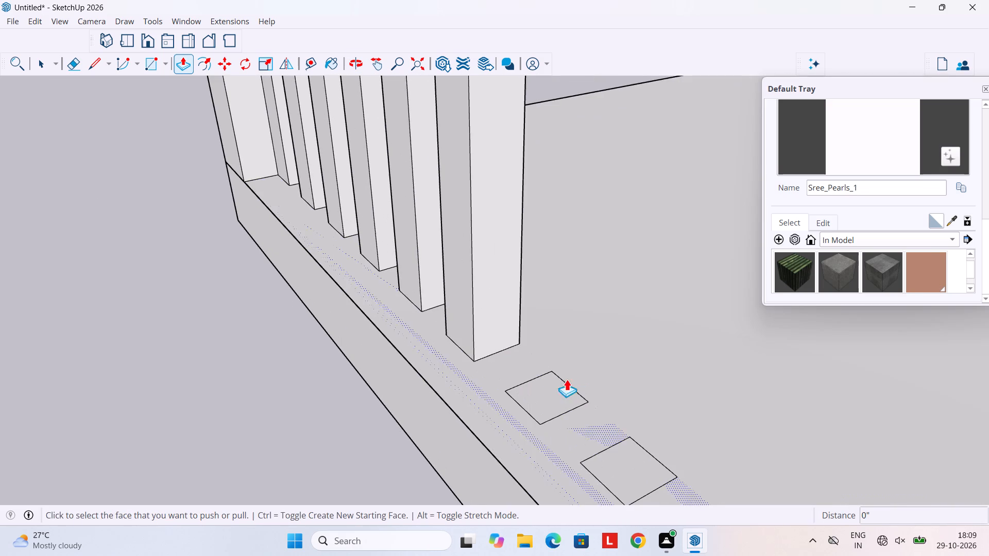
double_click(548, 394)
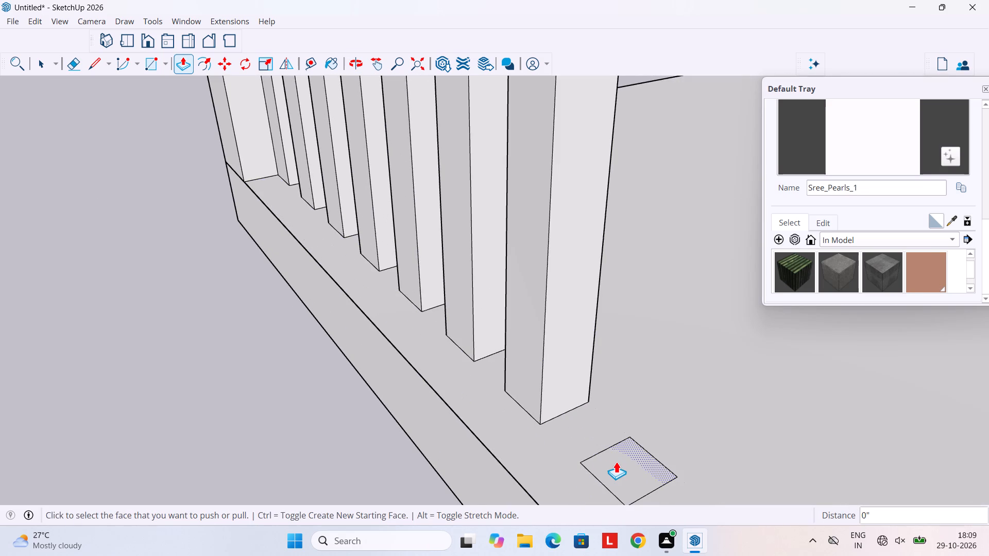
double_click(616, 461)
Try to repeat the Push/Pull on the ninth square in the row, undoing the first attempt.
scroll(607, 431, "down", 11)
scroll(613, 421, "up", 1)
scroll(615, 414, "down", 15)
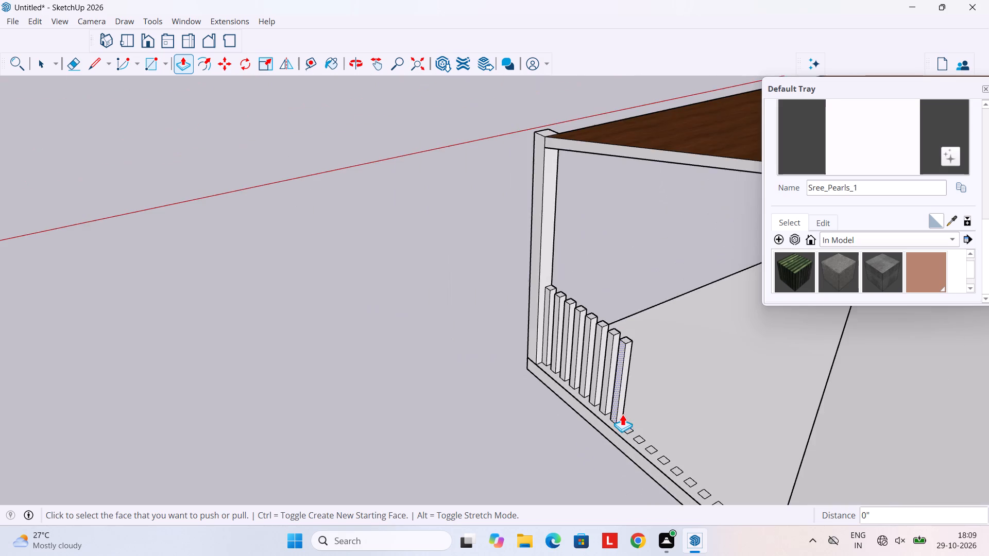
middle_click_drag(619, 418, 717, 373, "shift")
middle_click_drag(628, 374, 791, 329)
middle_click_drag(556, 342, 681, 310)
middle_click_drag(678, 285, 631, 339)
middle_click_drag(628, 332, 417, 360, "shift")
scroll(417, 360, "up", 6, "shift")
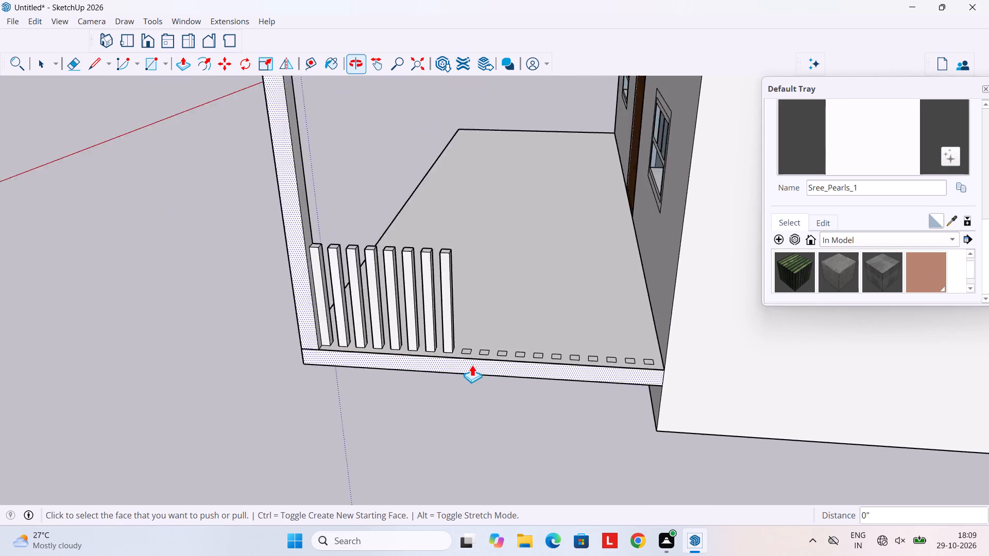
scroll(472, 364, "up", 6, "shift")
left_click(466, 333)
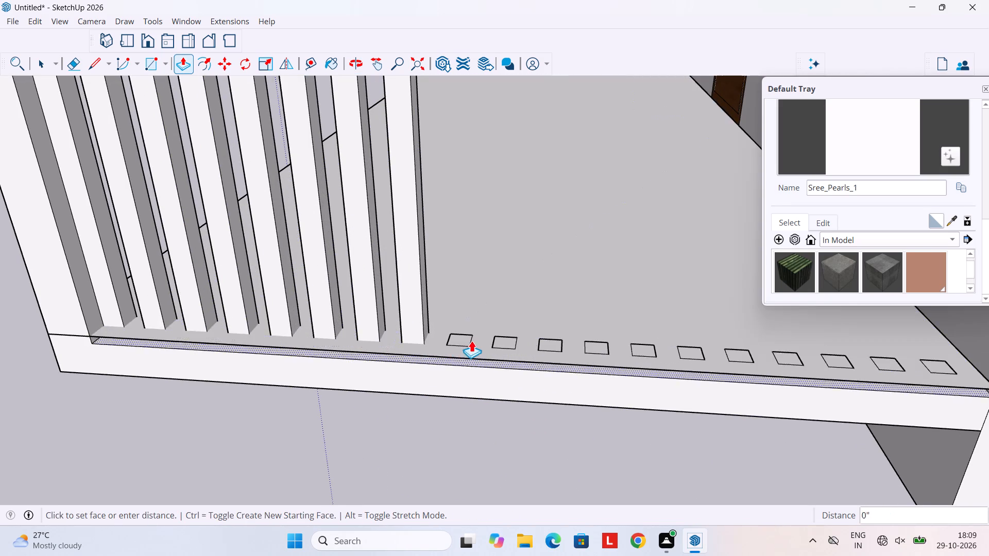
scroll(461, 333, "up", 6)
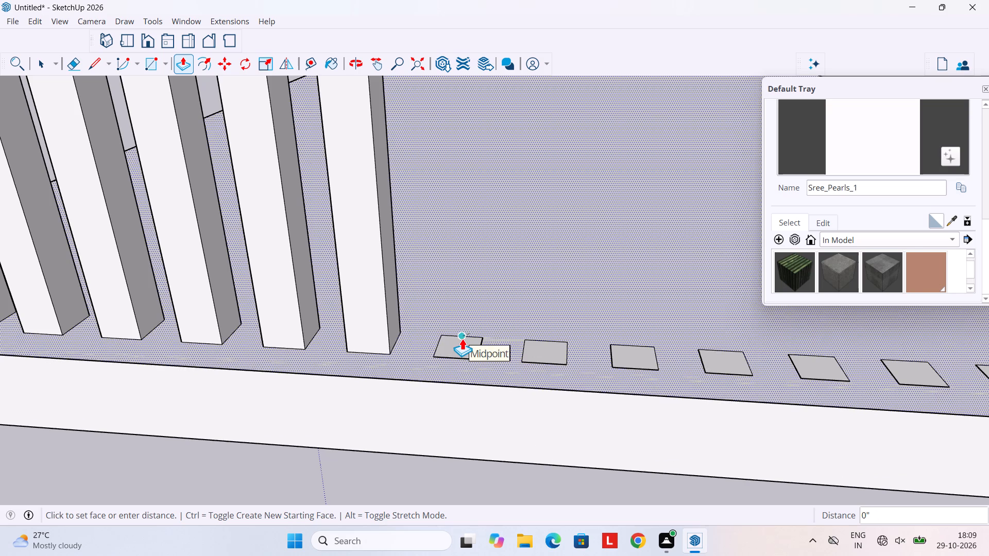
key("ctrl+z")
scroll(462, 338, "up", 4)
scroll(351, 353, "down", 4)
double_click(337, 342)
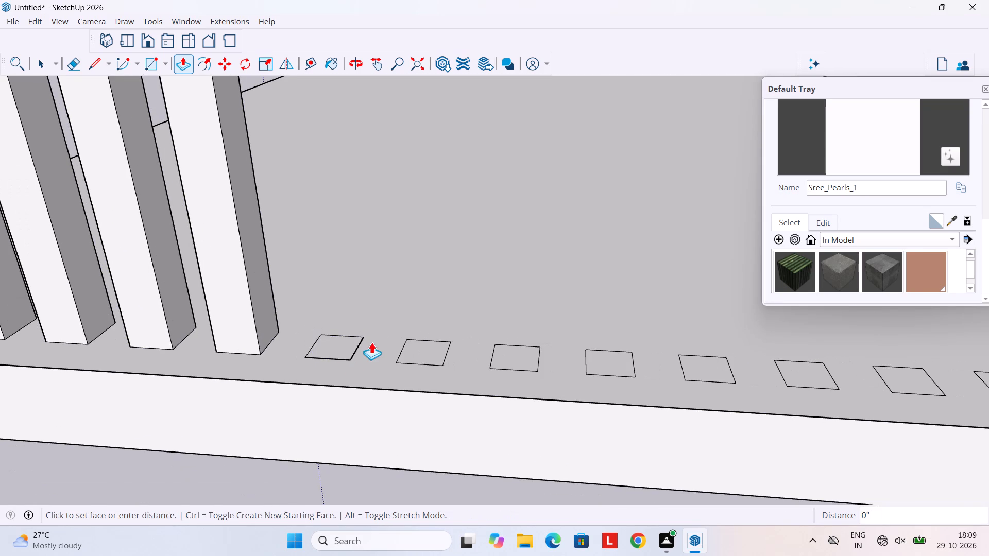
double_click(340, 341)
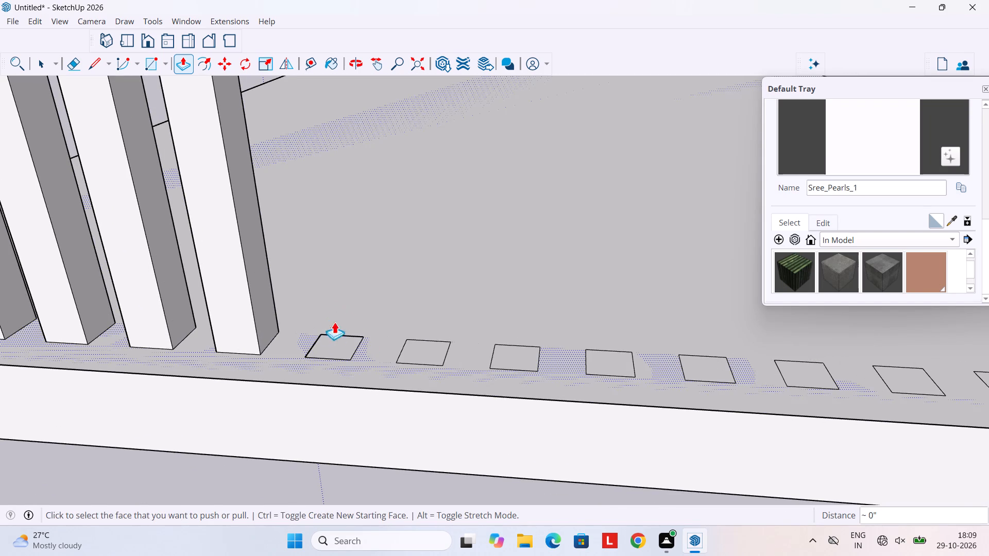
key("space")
Push/Pull the ninth square up 3' and repeat it on the next four squares in the row.
scroll(334, 342, "up", 3)
key("p")
left_click(330, 345)
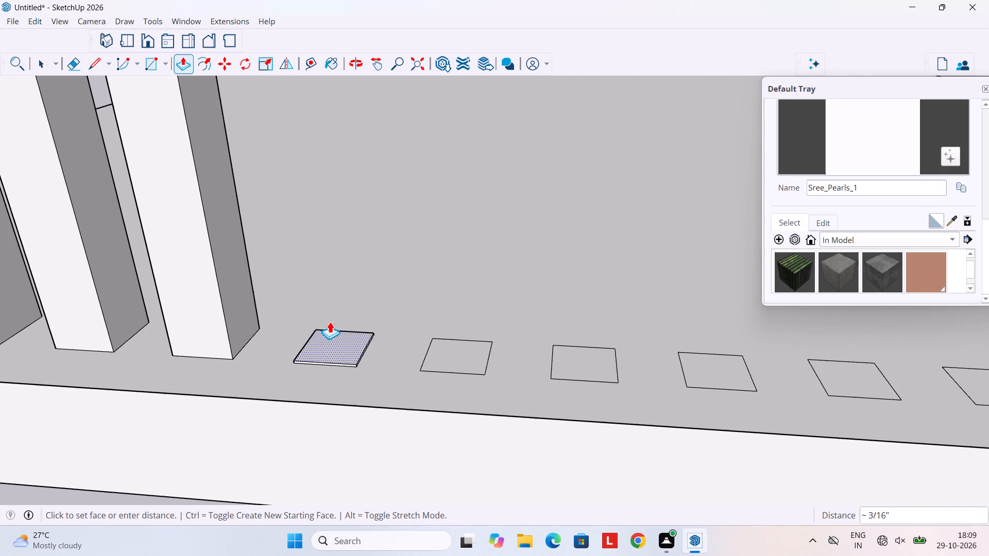
type("3'")
key("Return")
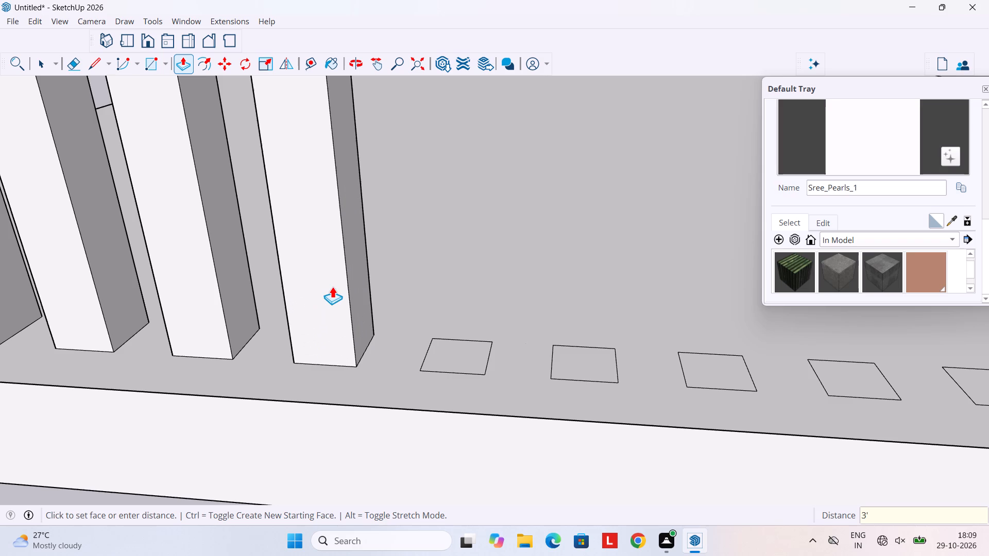
double_click(459, 351)
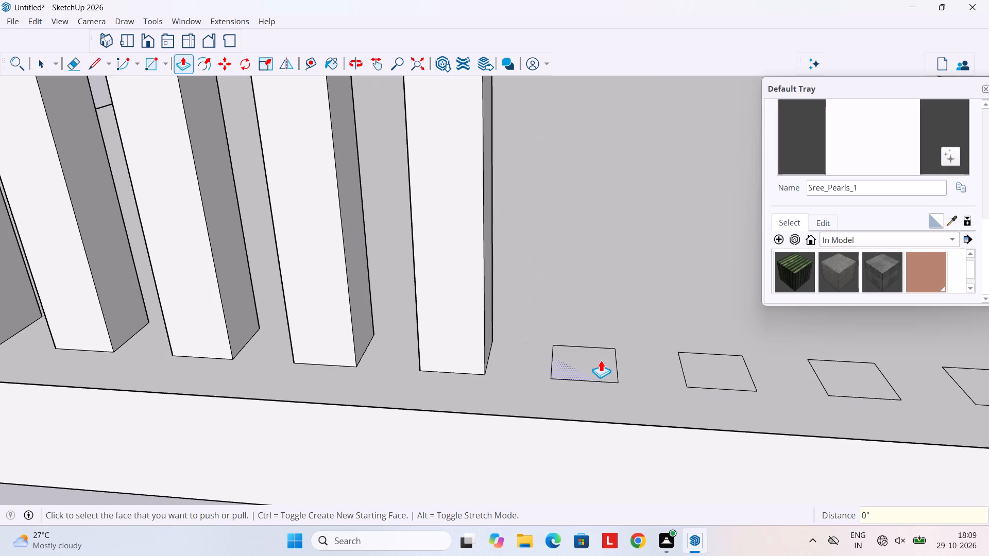
double_click(595, 360)
double_click(708, 360)
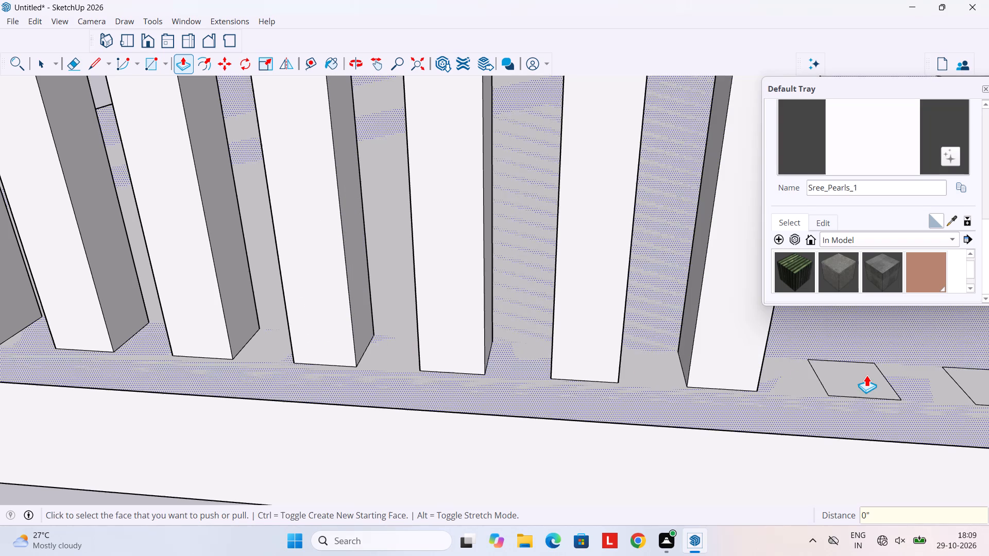
double_click(866, 375)
Repeat the 3' Push/Pull on the next four flat squares along the porch edge.
middle_click_drag(823, 371, 775, 341)
middle_click_drag(739, 344, 284, 319)
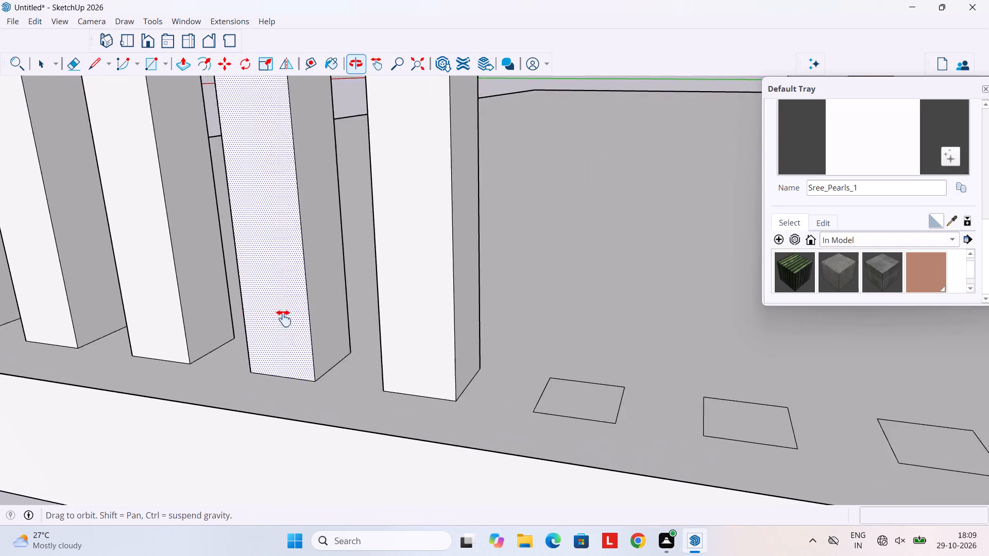
middle_click_drag(284, 319, 151, 318)
scroll(384, 344, "down", 9)
scroll(400, 355, "up", 6)
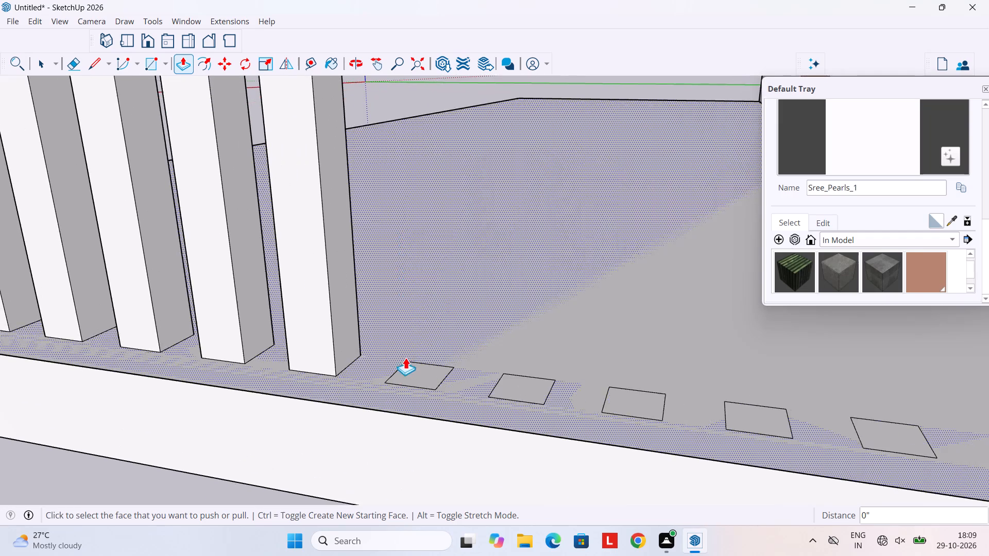
double_click(418, 366)
double_click(540, 384)
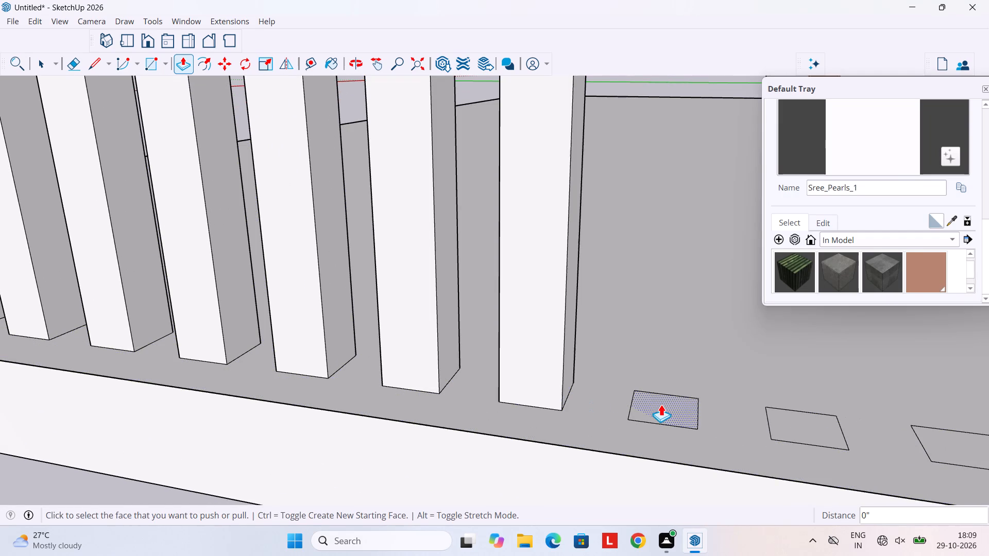
double_click(661, 404)
double_click(798, 416)
Repeat the 3' Push/Pull on the last three squares beside the house wall.
scroll(798, 416, "down", 7)
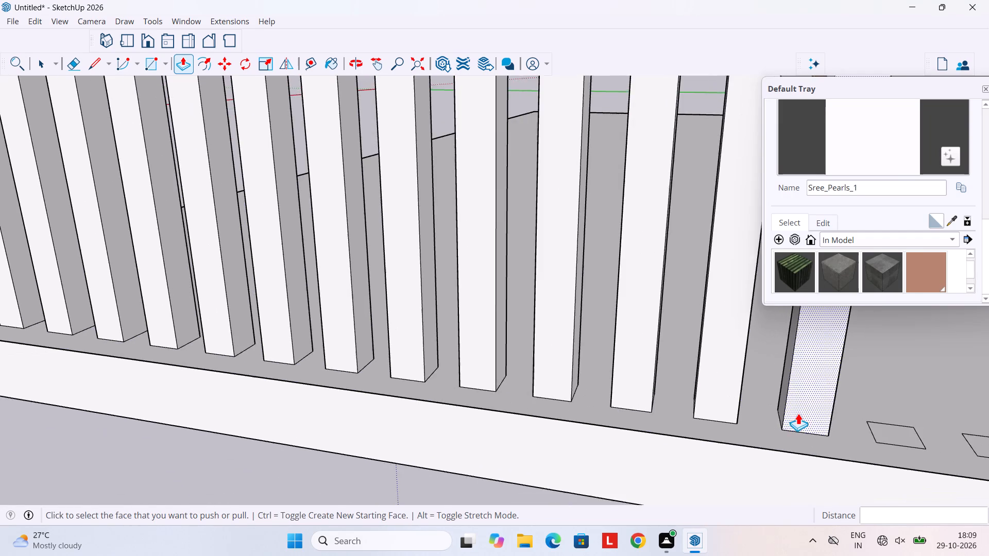
scroll(798, 413, "down", 16)
middle_click_drag(843, 395, 837, 395)
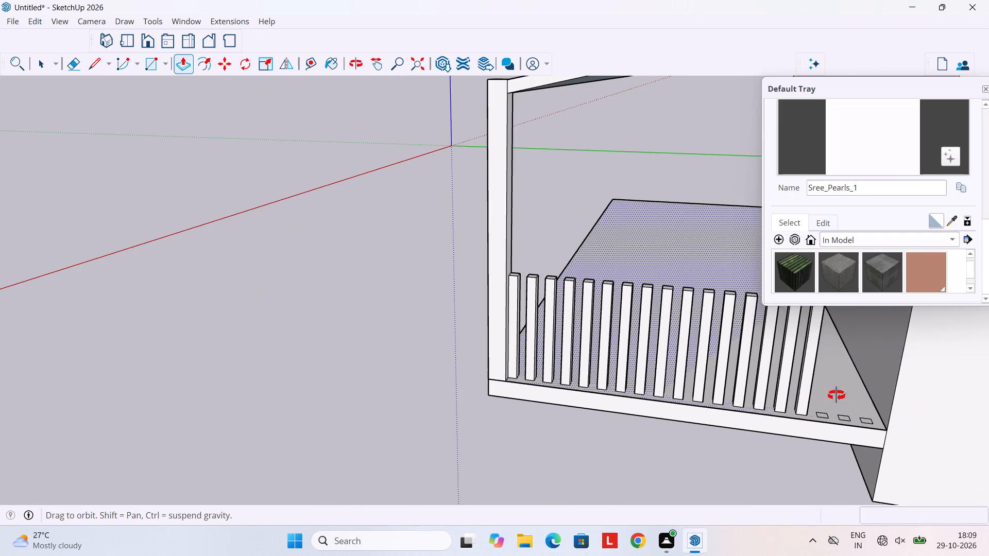
middle_click_drag(837, 395, 630, 371)
scroll(613, 392, "up", 15)
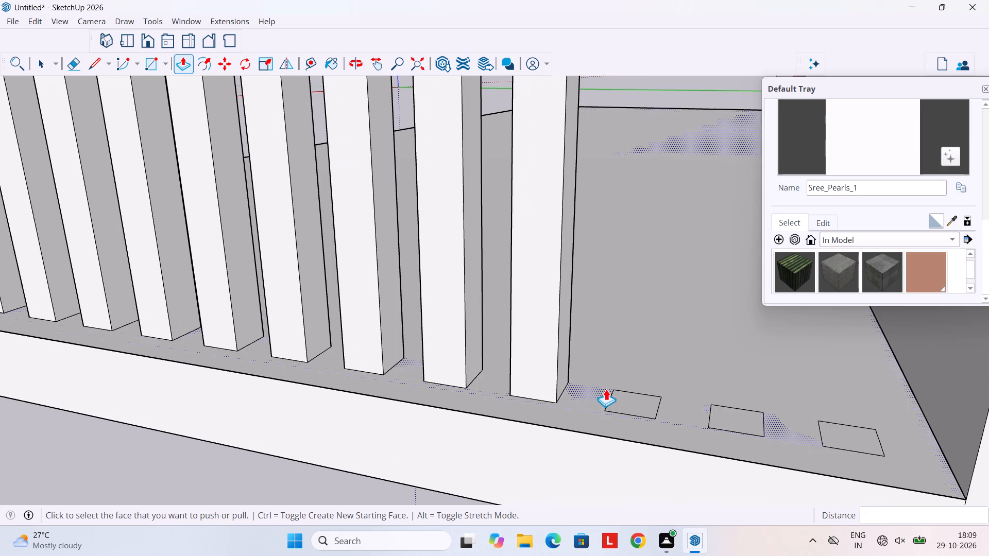
double_click(641, 401)
double_click(734, 415)
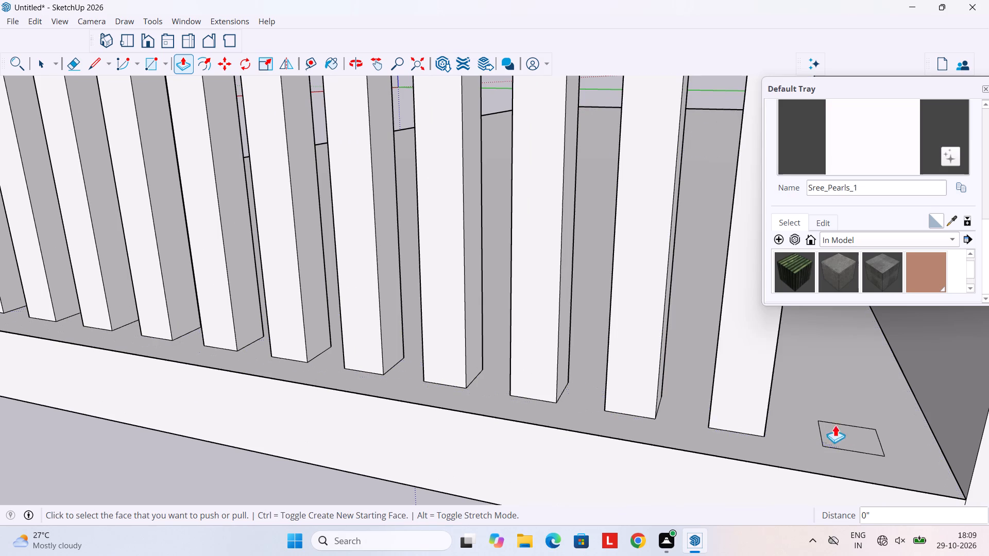
double_click(854, 430)
scroll(823, 426, "down", 20)
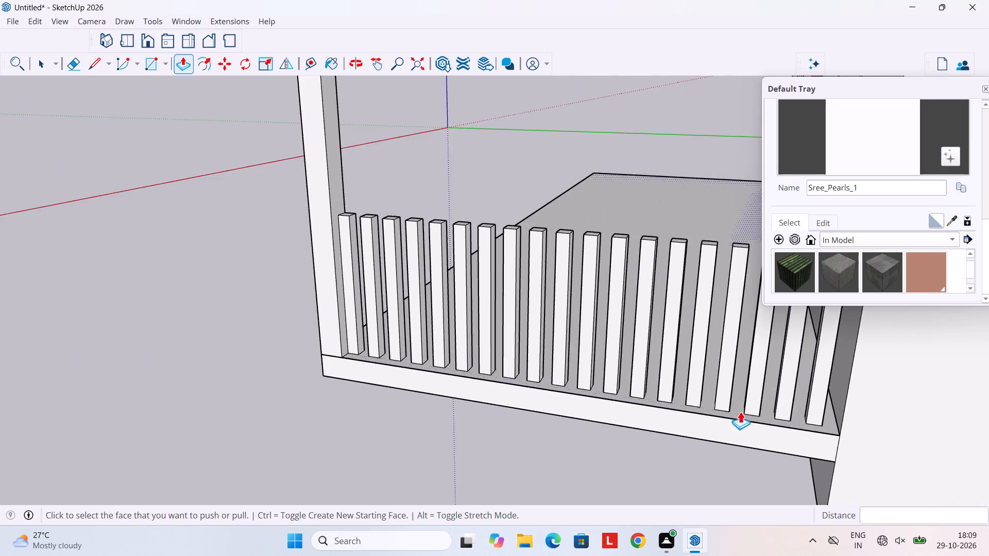
scroll(740, 411, "down", 2)
scroll(641, 409, "down", 4)
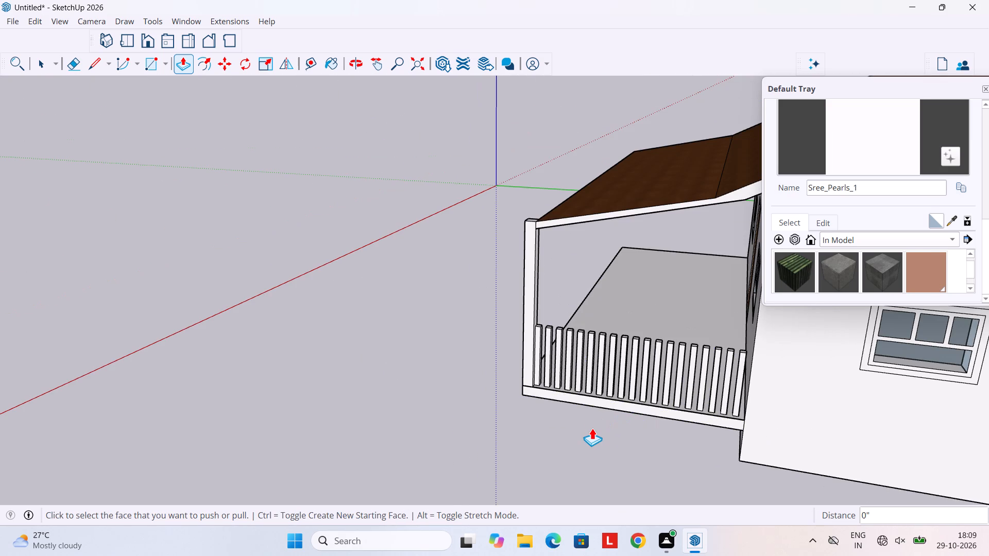
key("space")
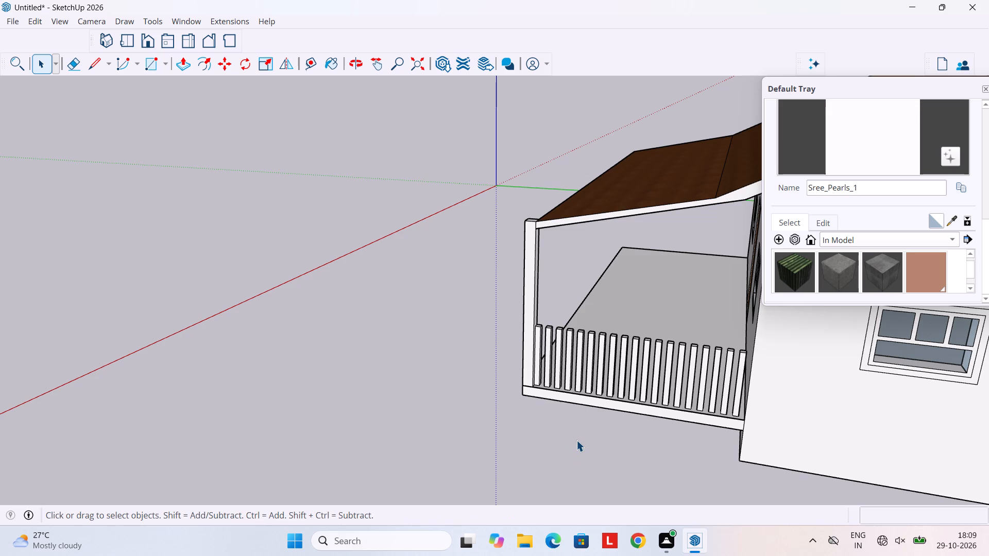
Examine the row of balusters and the porch from several sides of the house.
scroll(576, 440, "down", 5)
middle_click_drag(550, 425, 614, 418)
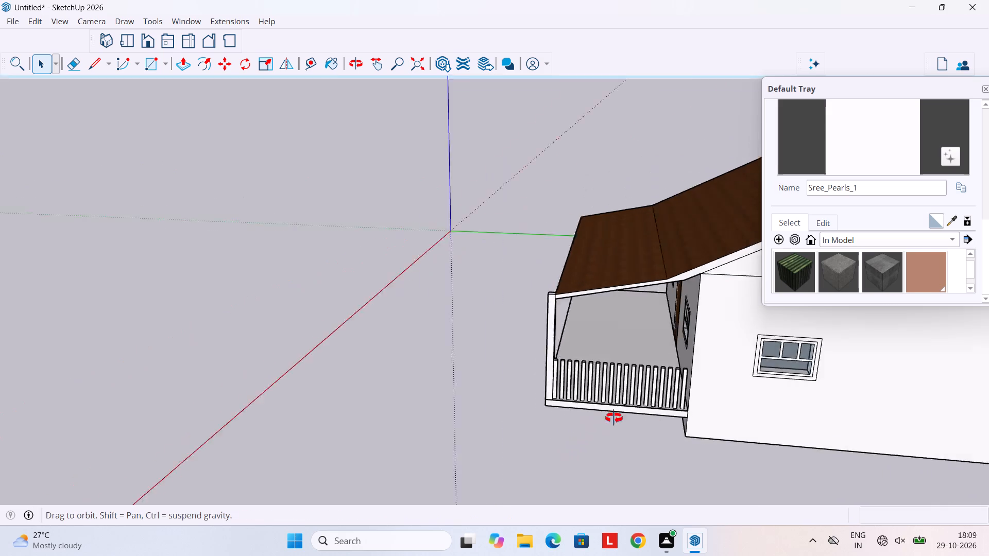
middle_click_drag(614, 418, 749, 395)
middle_click_drag(683, 407, 775, 372)
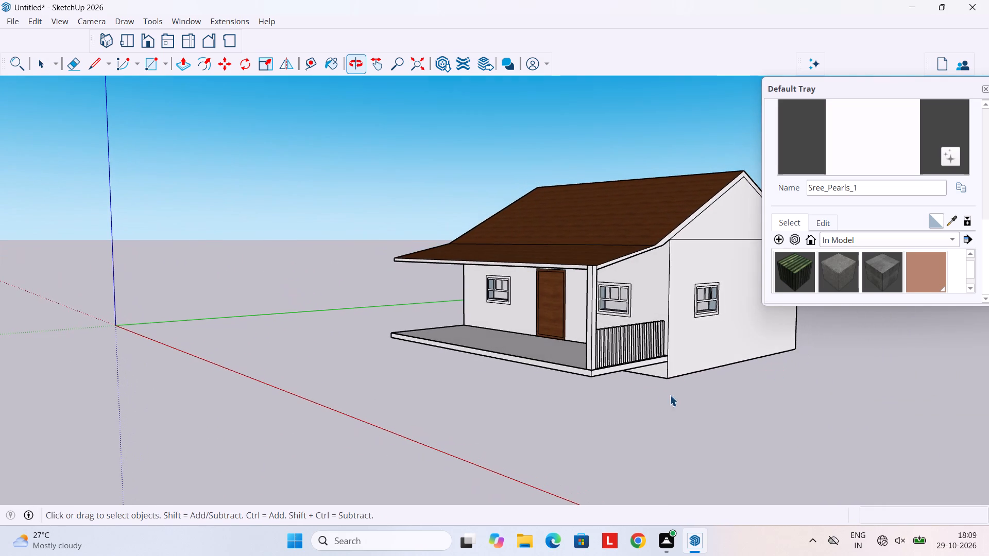
middle_click_drag(503, 376, 684, 469)
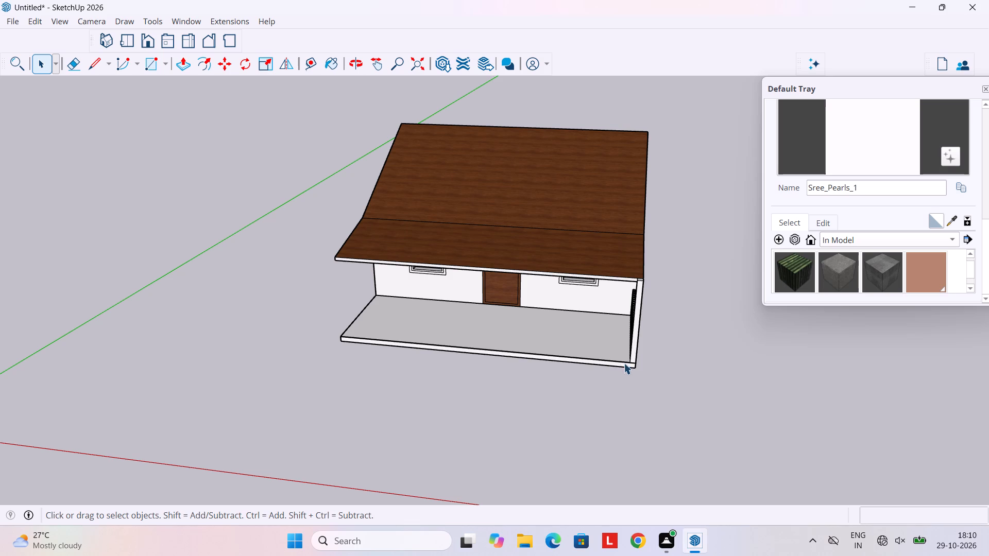
middle_click_drag(624, 363, 483, 275)
scroll(488, 288, "up", 5)
scroll(583, 335, "down", 2)
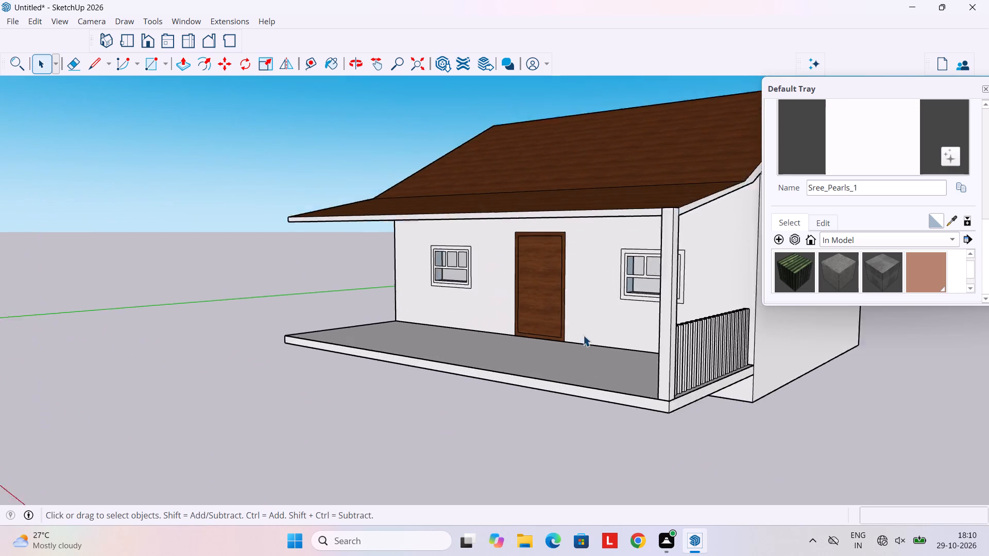
scroll(583, 335, "down", 2)
Draw a rectangle across the baluster tops, from the post-side baluster's back corner to the wall-side baluster's front corner.
middle_click_drag(584, 336, 432, 373)
scroll(575, 363, "up", 2)
scroll(477, 346, "up", 1)
middle_click_drag(477, 346, 408, 353)
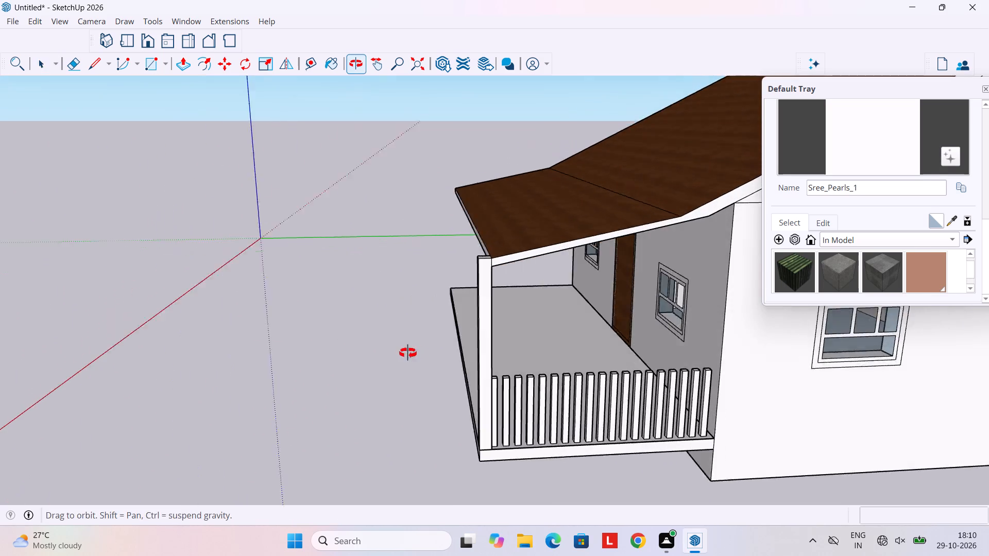
middle_click_drag(408, 353, 388, 356)
scroll(479, 384, "up", 5)
middle_click_drag(455, 382, 410, 410)
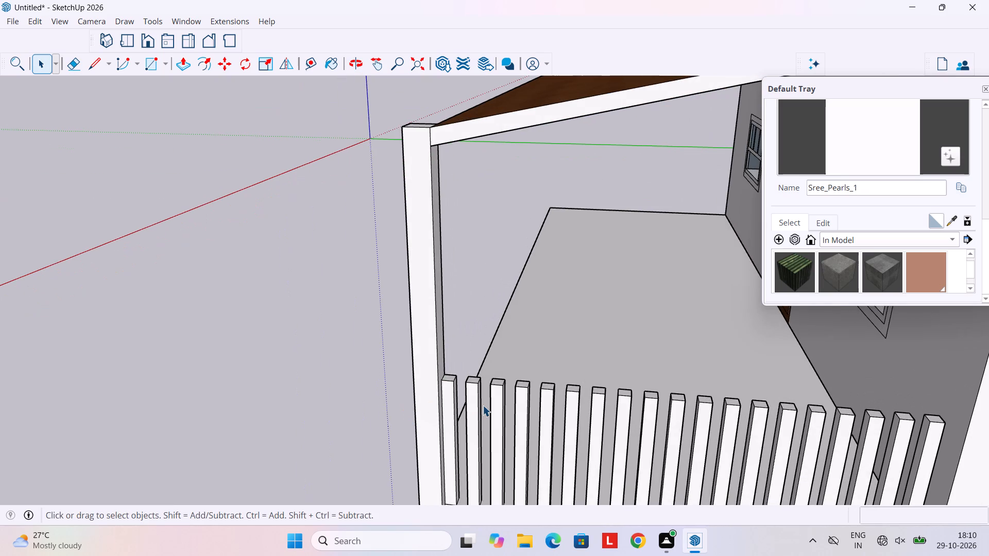
key("r")
scroll(480, 404, "up", 3)
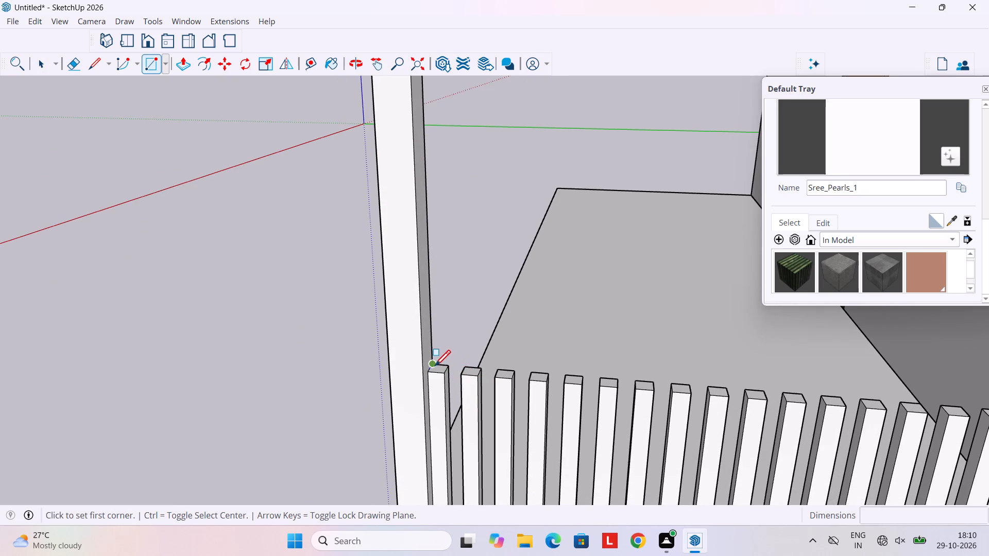
left_click(434, 367)
middle_click_drag(919, 407, 867, 399)
scroll(867, 399, "down", 5)
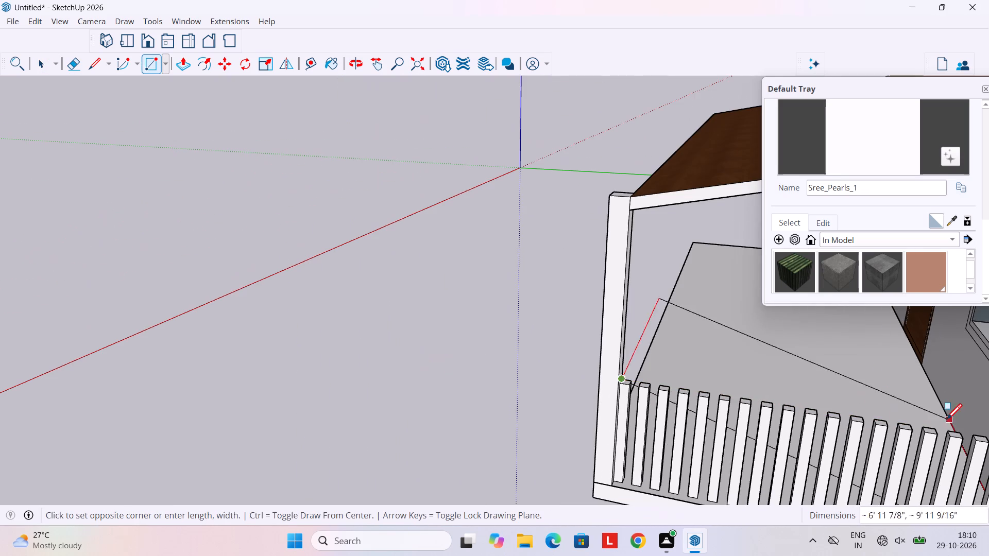
middle_click_drag(947, 430, 807, 377, "shift")
scroll(857, 393, "up", 6)
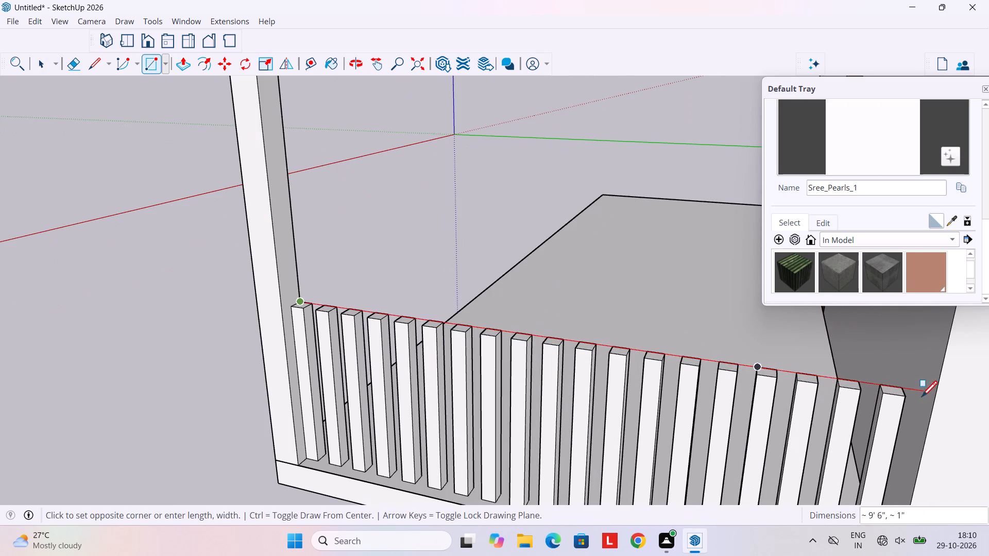
left_click(903, 401)
scroll(704, 384, "down", 4)
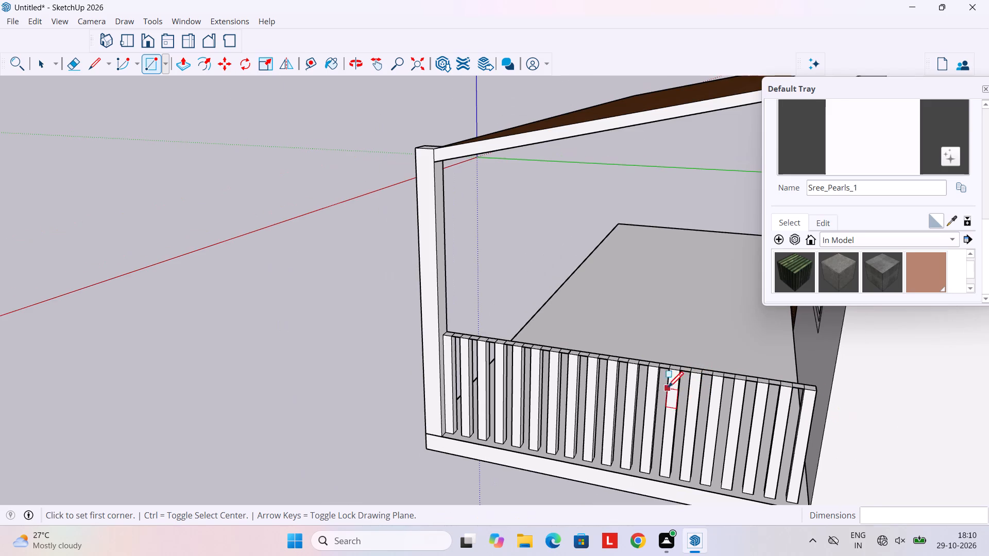
key("space")
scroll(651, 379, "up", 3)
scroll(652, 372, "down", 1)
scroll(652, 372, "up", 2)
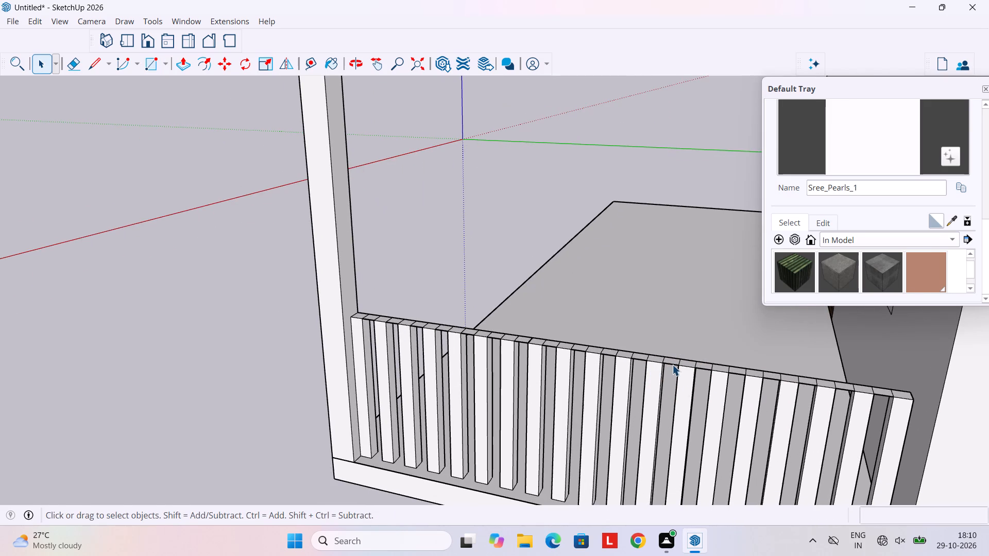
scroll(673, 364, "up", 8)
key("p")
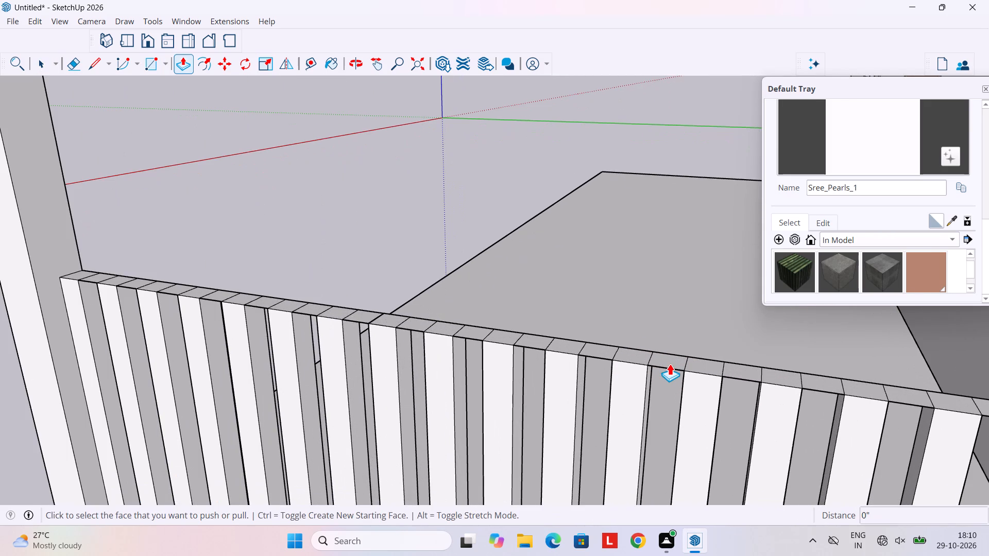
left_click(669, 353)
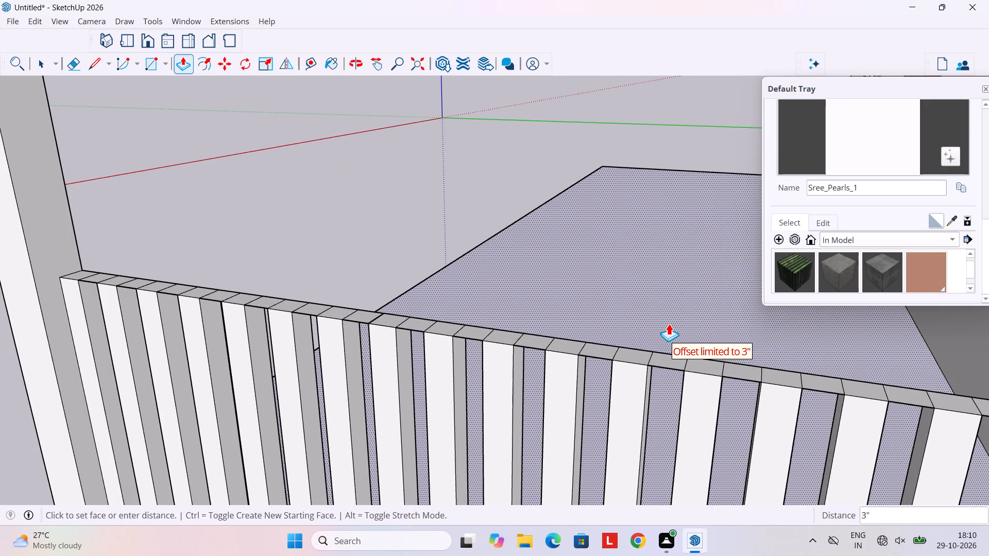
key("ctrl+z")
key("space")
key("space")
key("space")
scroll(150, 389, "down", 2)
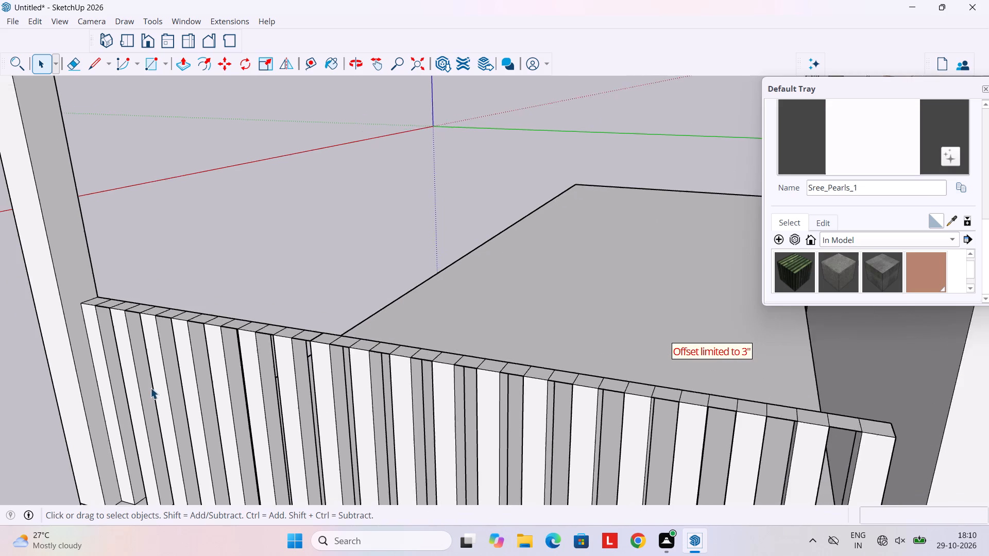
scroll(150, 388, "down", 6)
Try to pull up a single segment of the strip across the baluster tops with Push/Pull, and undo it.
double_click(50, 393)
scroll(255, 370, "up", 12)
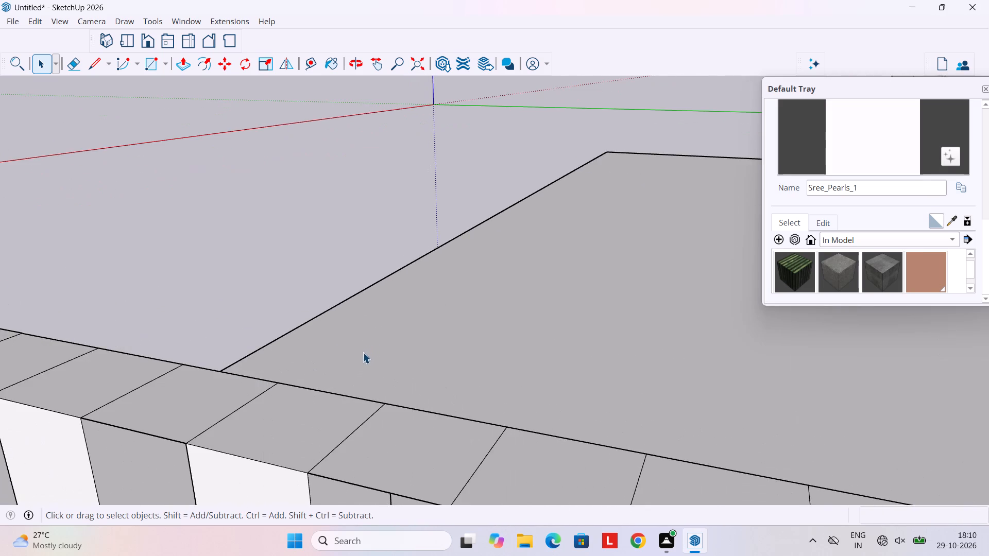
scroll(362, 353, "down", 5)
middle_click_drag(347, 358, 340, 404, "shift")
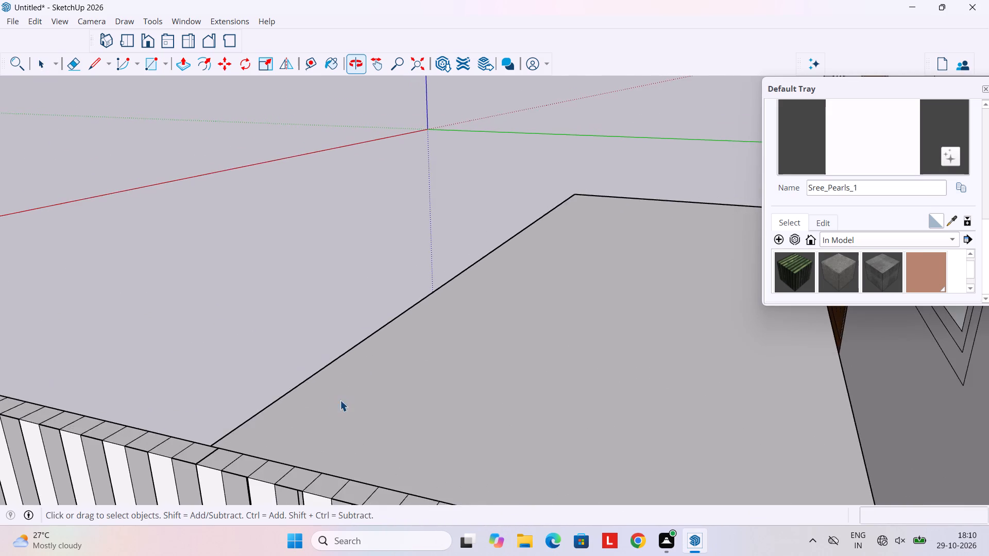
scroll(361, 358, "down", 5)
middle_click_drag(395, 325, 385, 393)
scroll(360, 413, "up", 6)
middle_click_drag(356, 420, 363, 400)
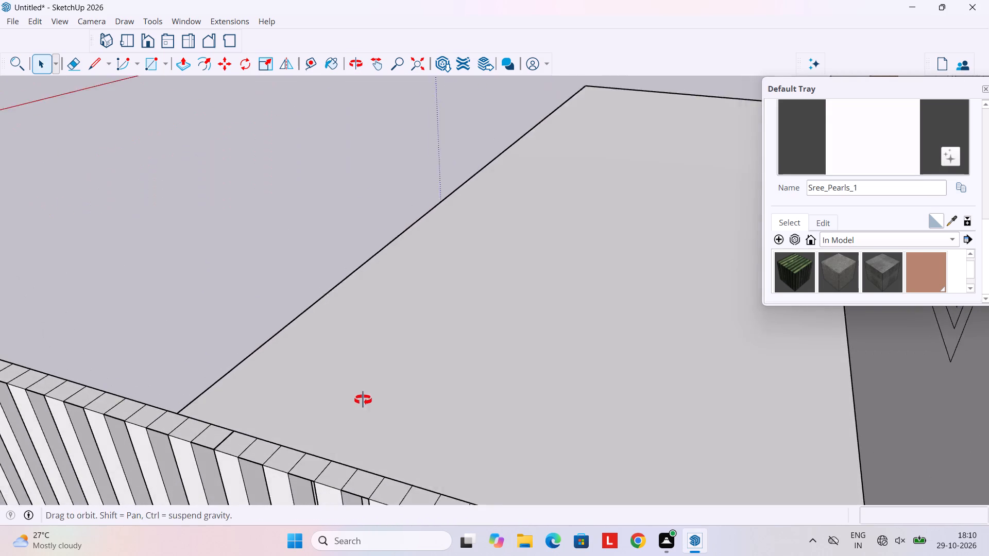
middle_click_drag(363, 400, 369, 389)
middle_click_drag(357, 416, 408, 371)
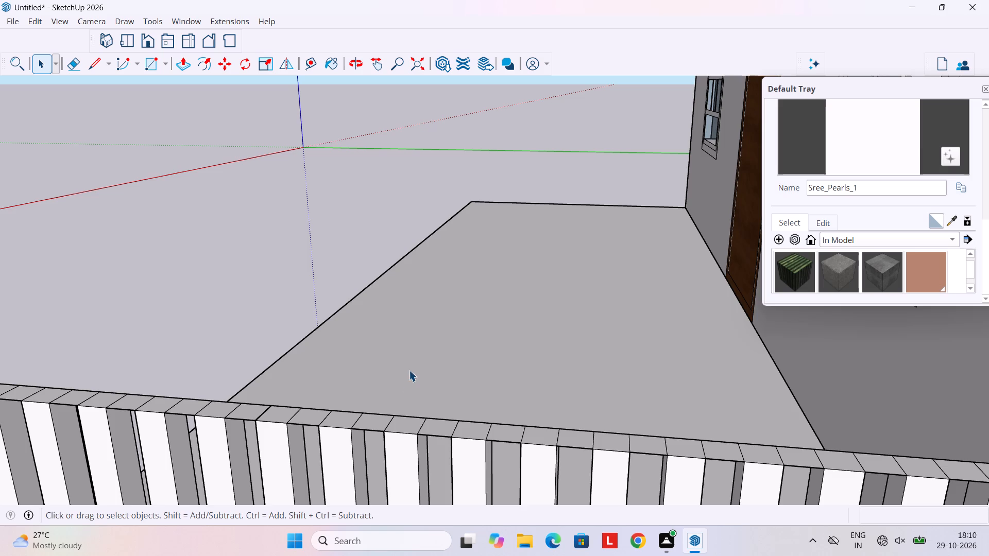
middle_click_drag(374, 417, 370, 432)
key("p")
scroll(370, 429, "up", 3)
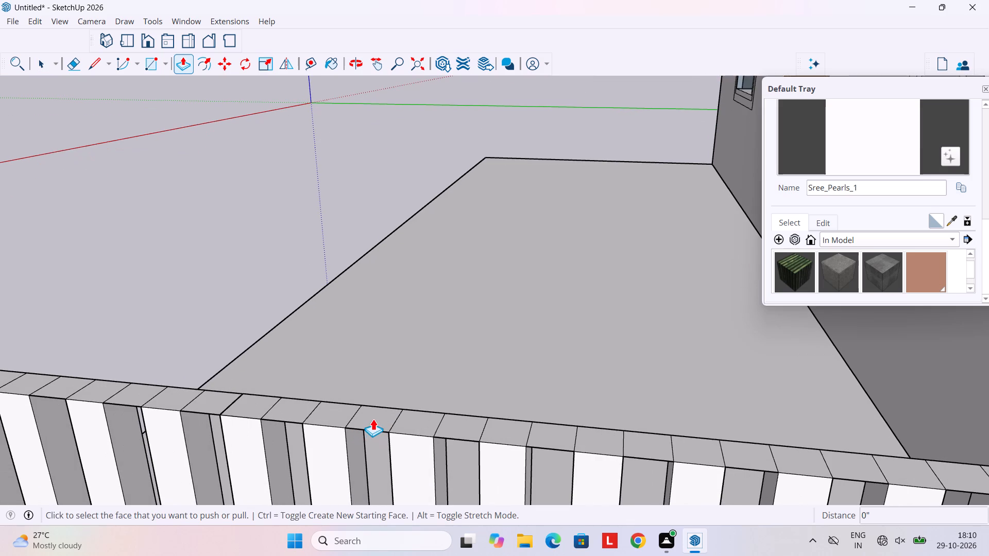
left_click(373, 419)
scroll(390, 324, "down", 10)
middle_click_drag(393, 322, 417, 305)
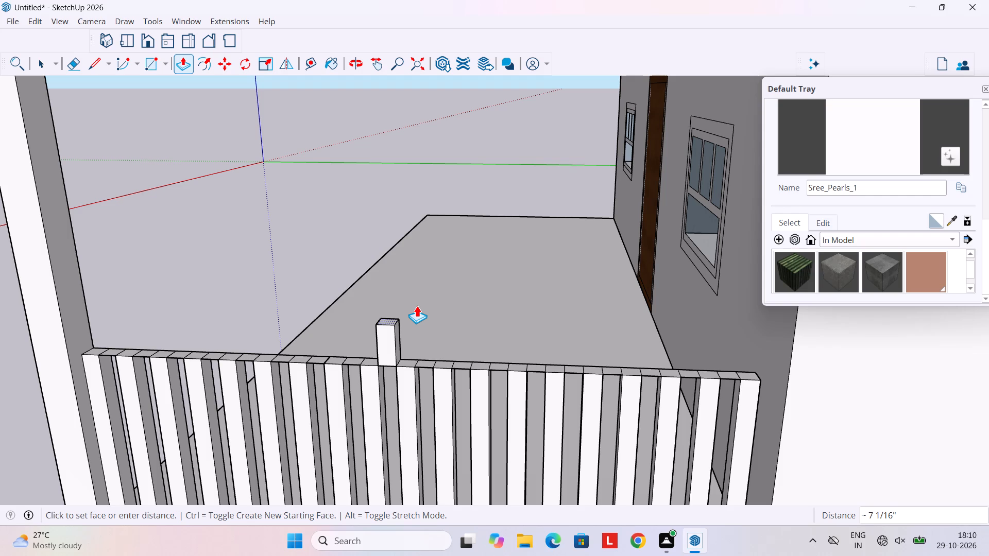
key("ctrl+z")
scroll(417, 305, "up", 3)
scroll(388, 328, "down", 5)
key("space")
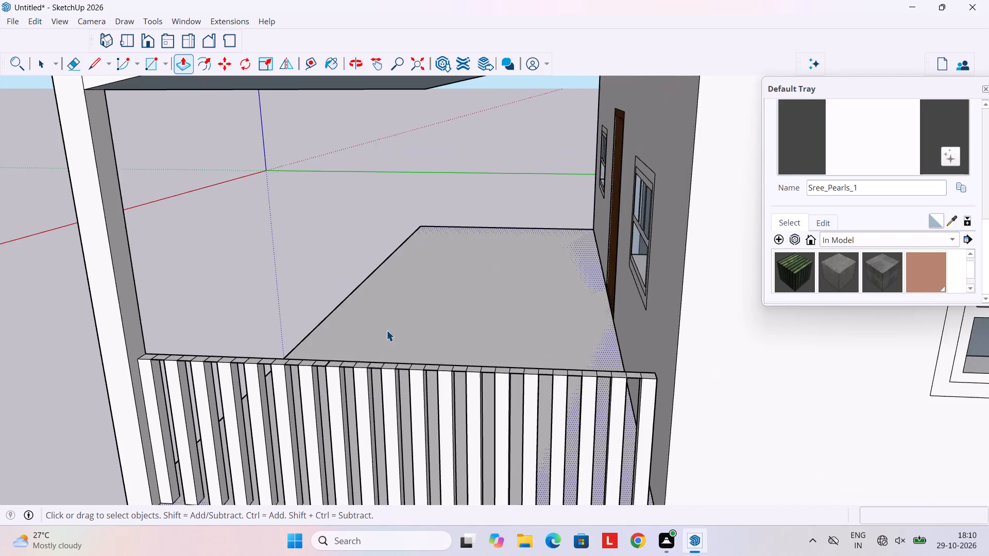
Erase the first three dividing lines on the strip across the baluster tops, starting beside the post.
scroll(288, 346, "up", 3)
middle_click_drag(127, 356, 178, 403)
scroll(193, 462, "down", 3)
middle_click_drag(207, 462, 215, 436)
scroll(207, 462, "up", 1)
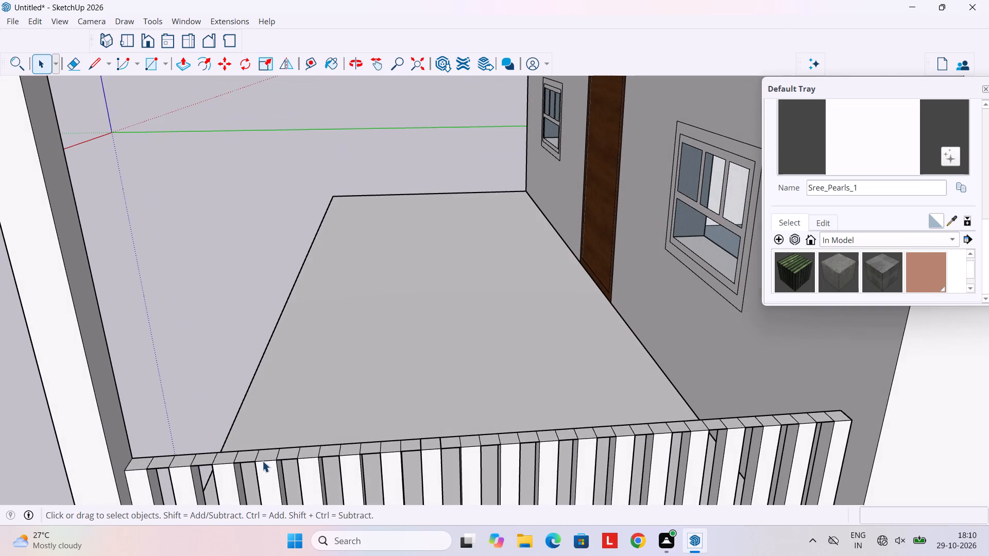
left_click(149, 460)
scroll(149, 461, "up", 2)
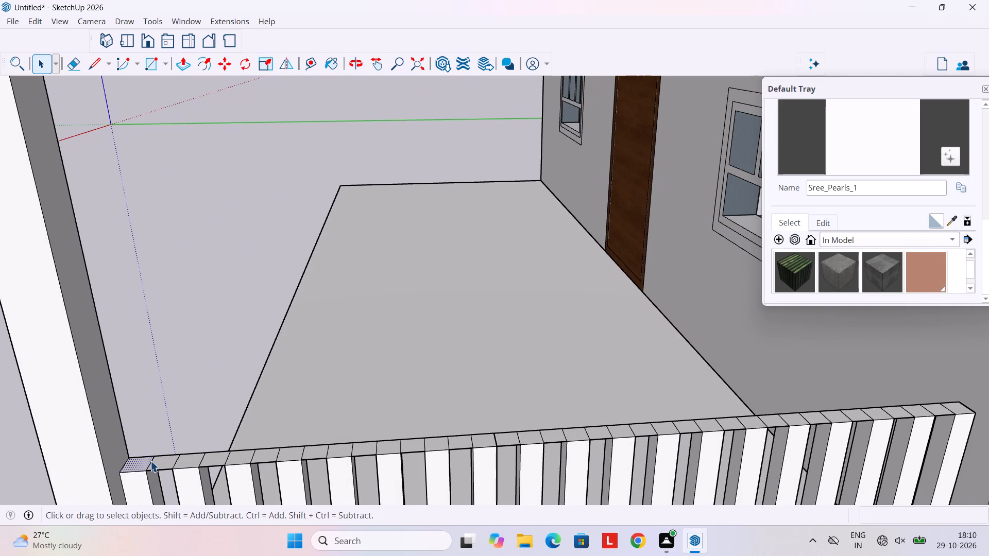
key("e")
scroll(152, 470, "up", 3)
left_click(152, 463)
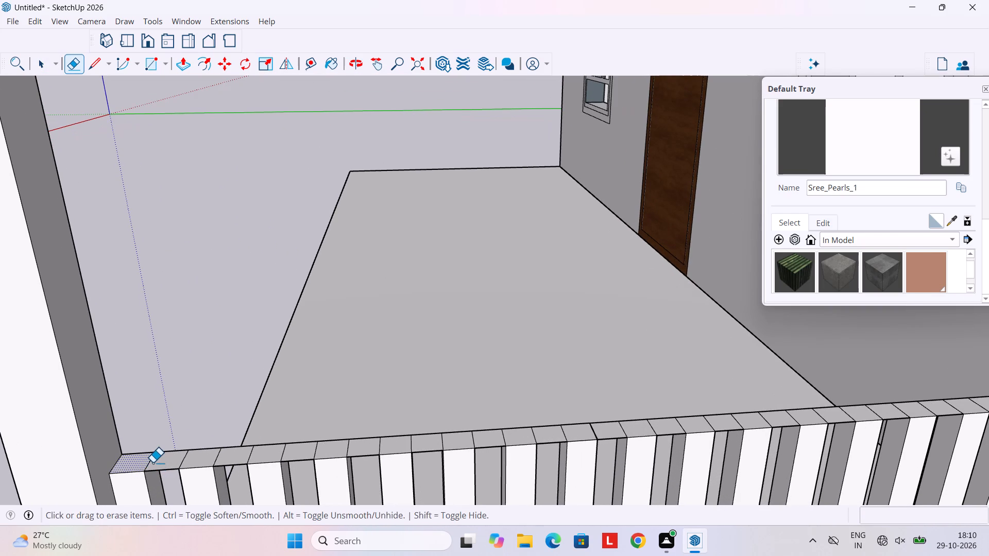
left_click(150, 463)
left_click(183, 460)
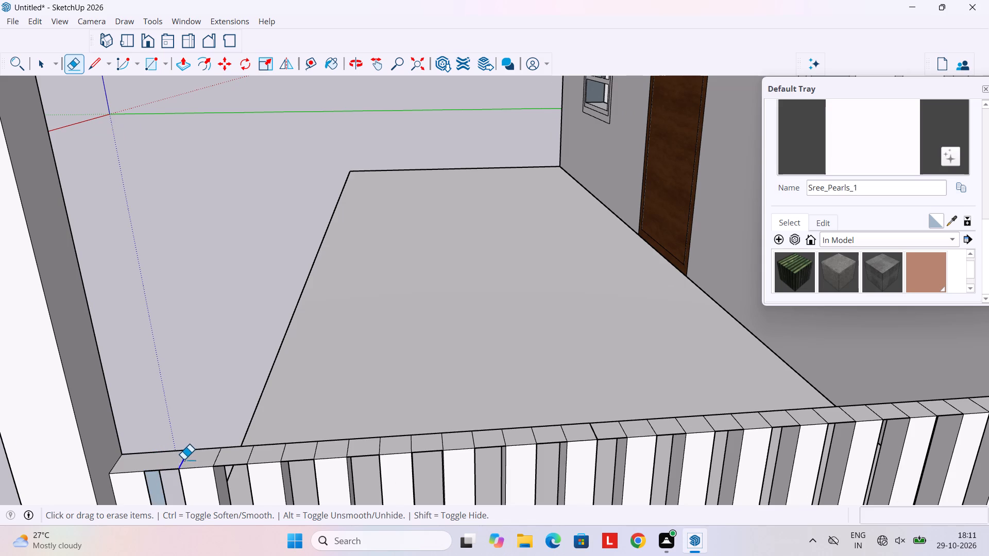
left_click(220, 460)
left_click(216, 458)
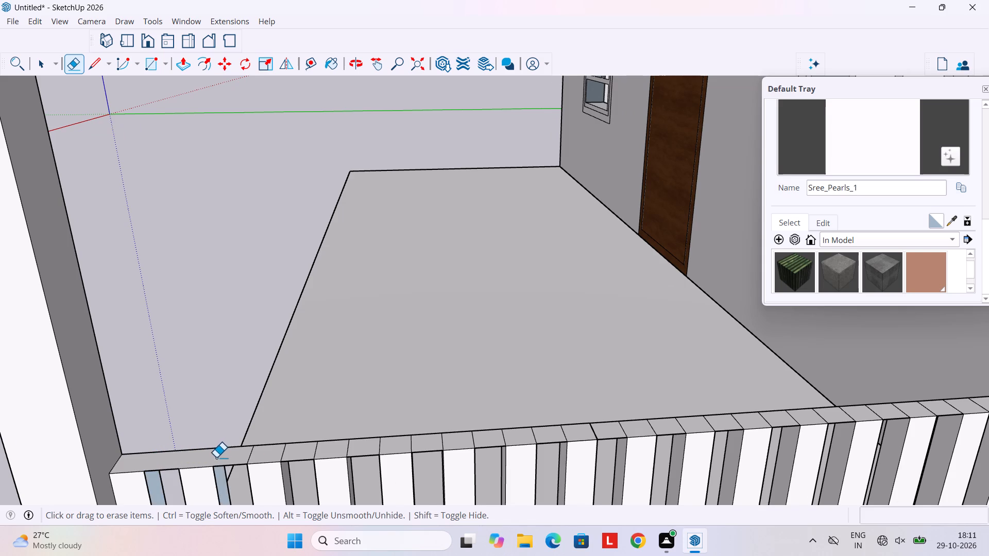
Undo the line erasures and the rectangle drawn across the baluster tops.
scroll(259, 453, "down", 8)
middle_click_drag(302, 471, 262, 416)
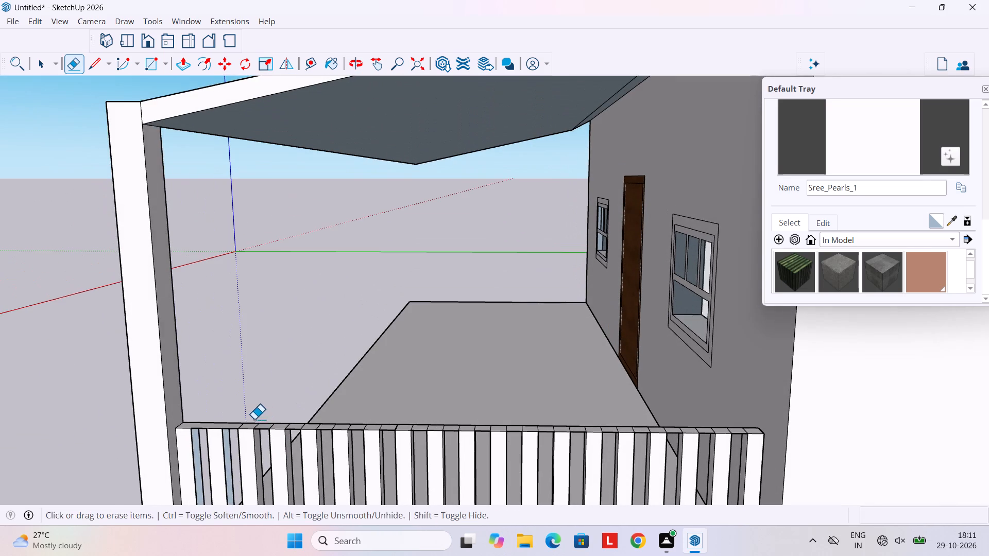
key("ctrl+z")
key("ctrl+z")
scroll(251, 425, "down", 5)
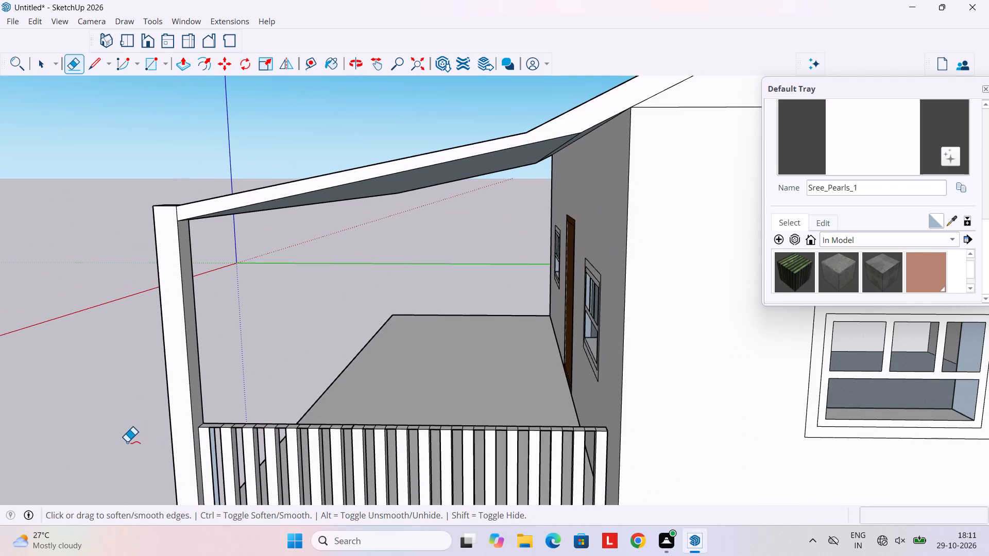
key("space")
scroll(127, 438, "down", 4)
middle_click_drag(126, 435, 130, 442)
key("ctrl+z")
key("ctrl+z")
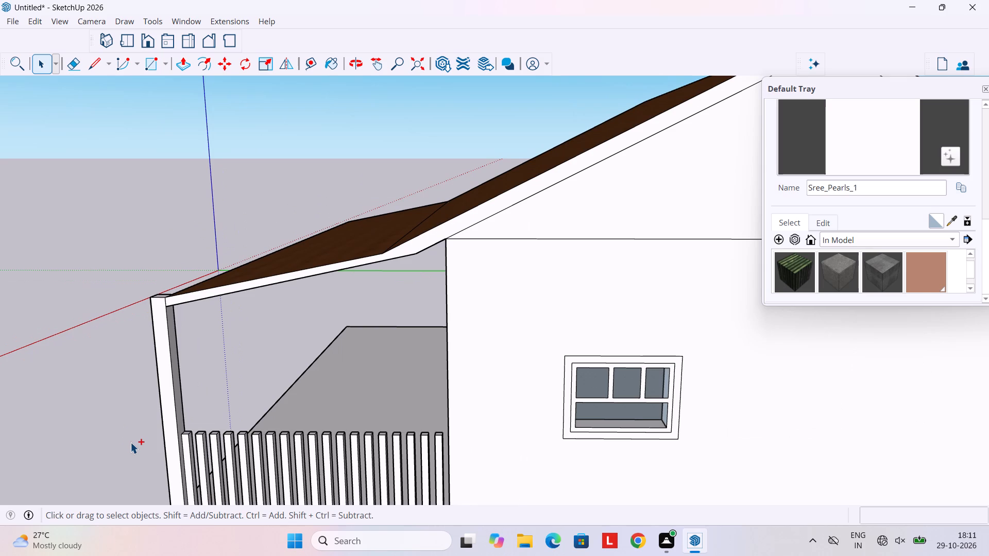
Examine the baluster row, the porch and the house's side wall from several angles.
scroll(130, 442, "down", 4)
middle_click_drag(130, 442, 173, 473)
scroll(235, 468, "up", 3)
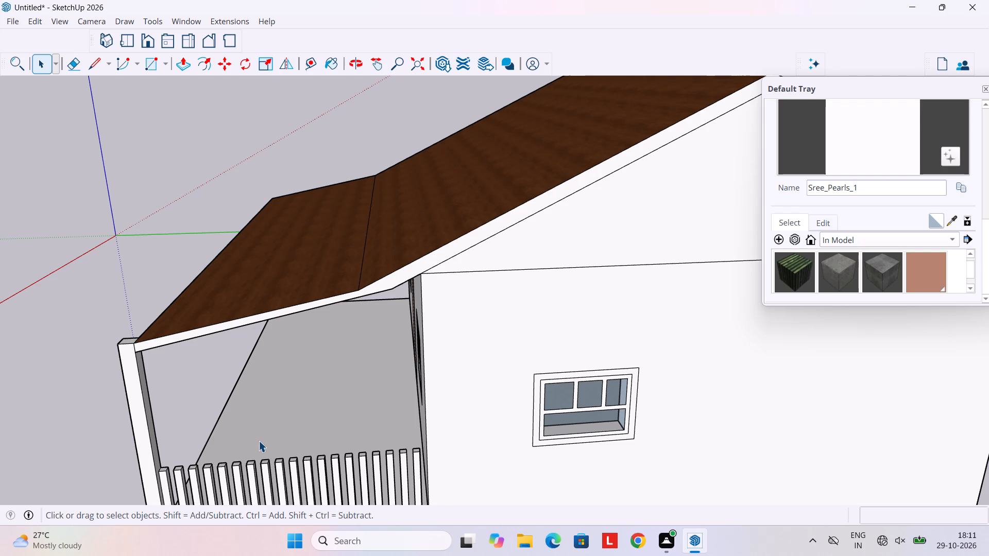
scroll(269, 401, "down", 4)
middle_click_drag(299, 383, 419, 302)
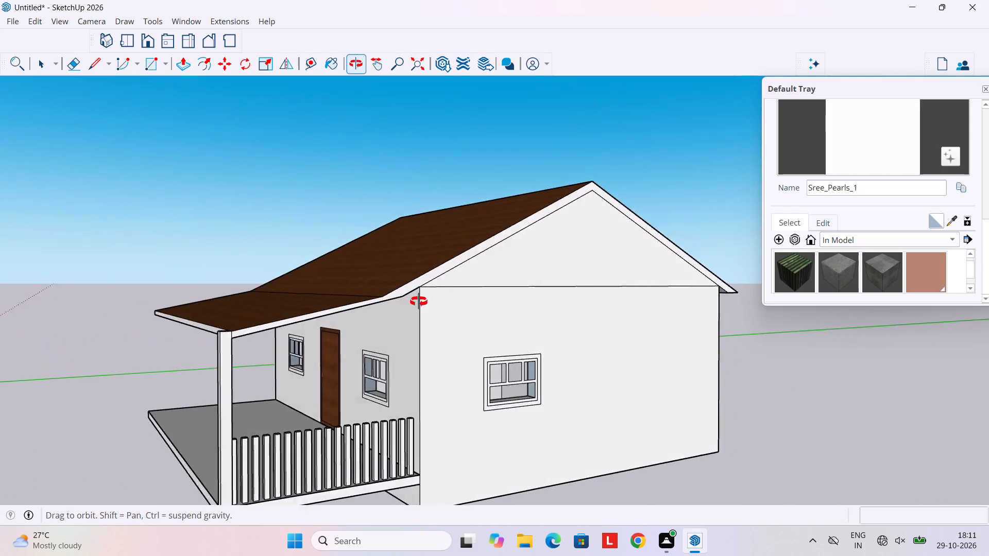
middle_click_drag(419, 302, 483, 290)
scroll(472, 313, "down", 5)
middle_click_drag(470, 352, 423, 373)
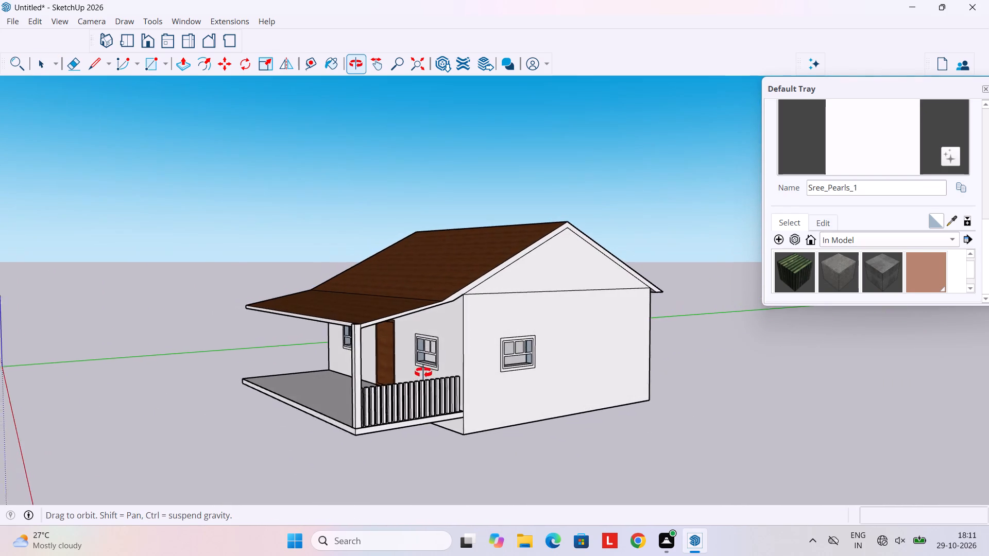
middle_click_drag(423, 373, 285, 437)
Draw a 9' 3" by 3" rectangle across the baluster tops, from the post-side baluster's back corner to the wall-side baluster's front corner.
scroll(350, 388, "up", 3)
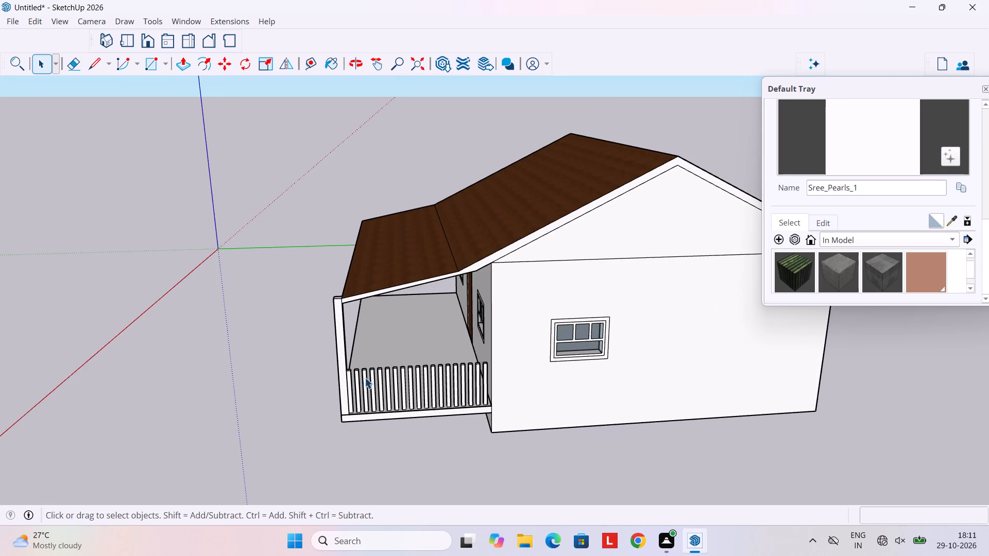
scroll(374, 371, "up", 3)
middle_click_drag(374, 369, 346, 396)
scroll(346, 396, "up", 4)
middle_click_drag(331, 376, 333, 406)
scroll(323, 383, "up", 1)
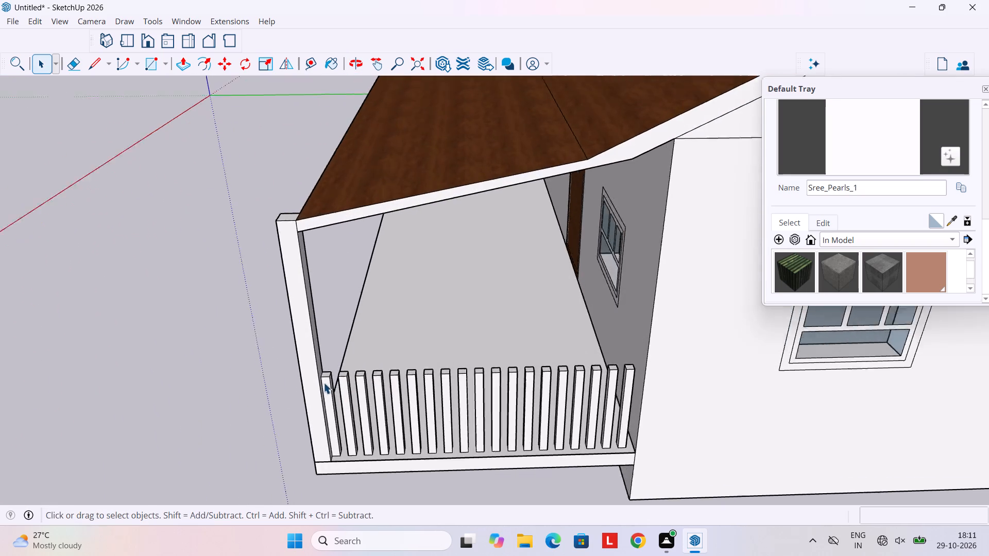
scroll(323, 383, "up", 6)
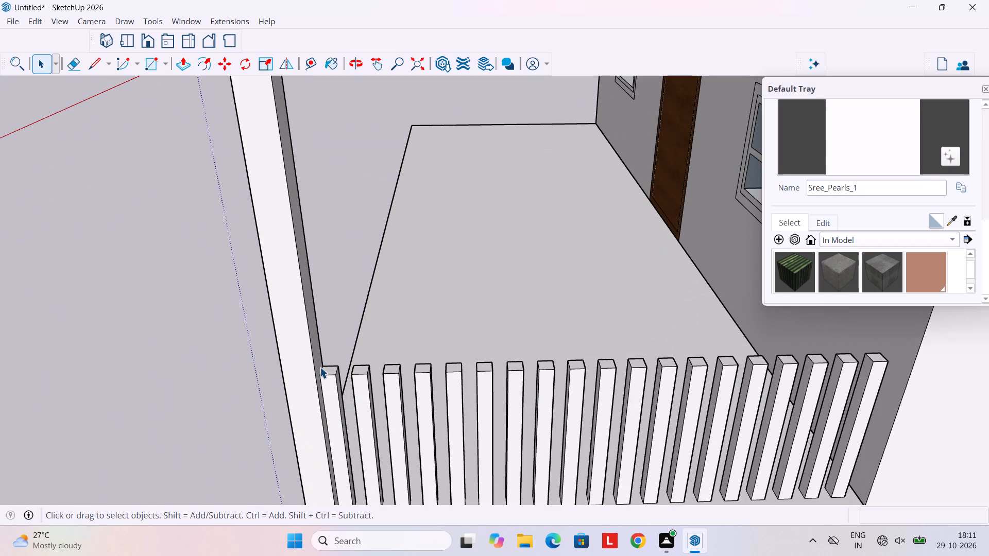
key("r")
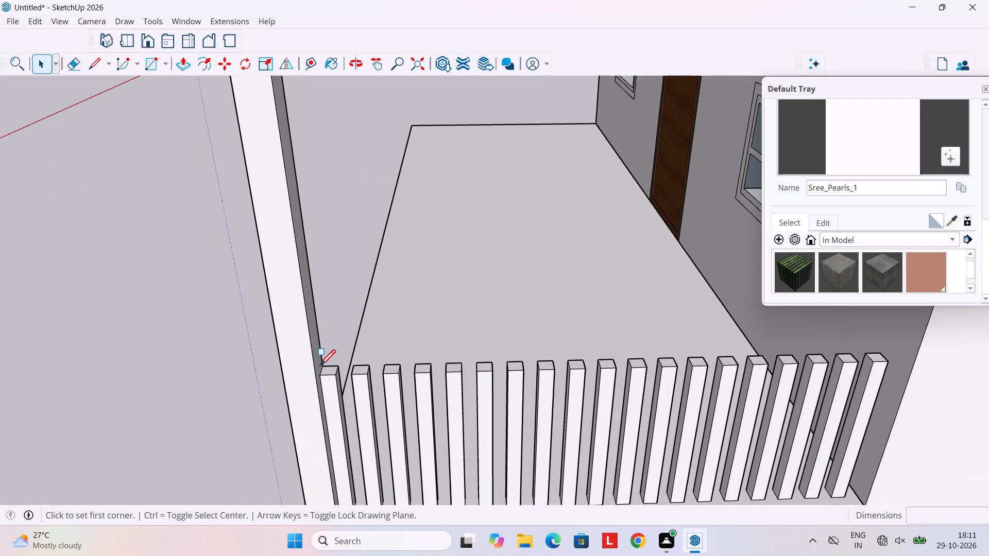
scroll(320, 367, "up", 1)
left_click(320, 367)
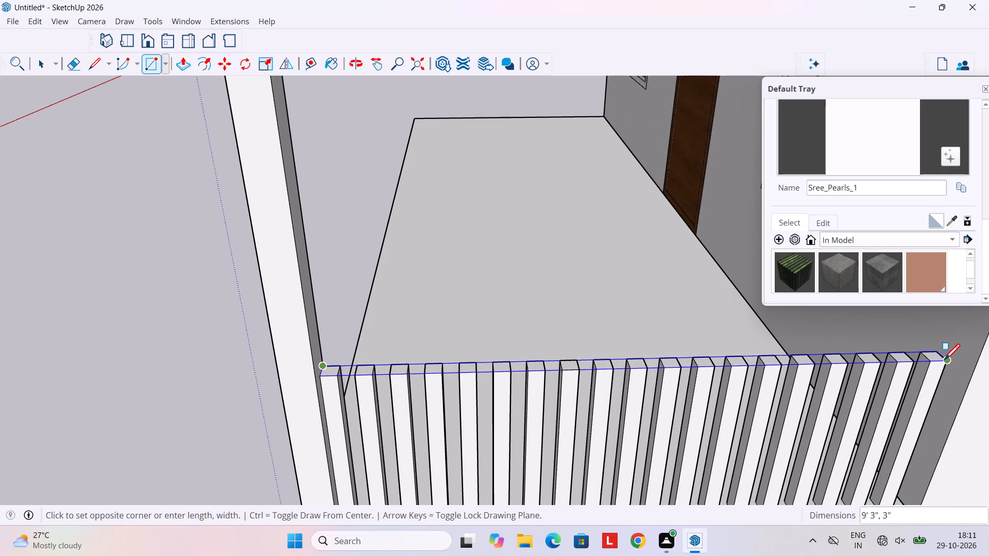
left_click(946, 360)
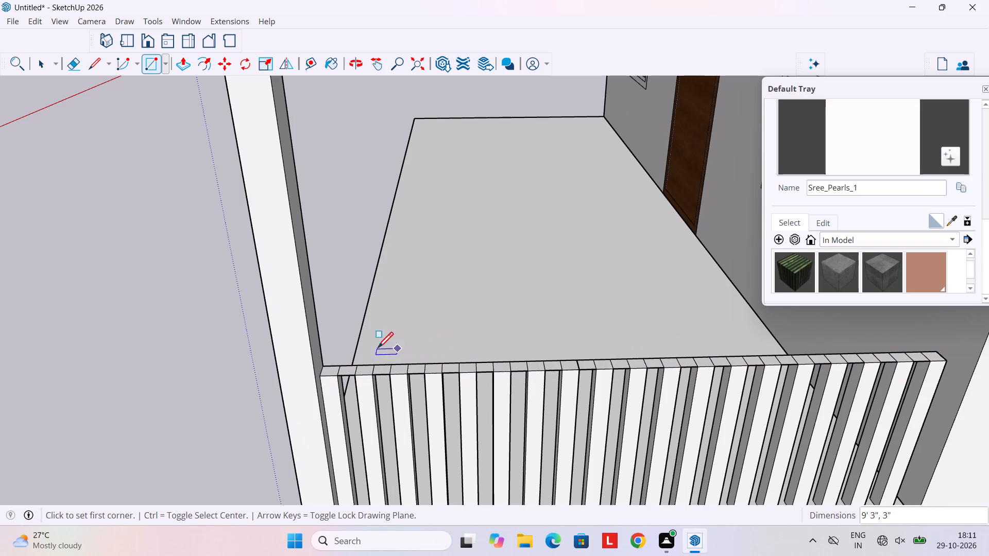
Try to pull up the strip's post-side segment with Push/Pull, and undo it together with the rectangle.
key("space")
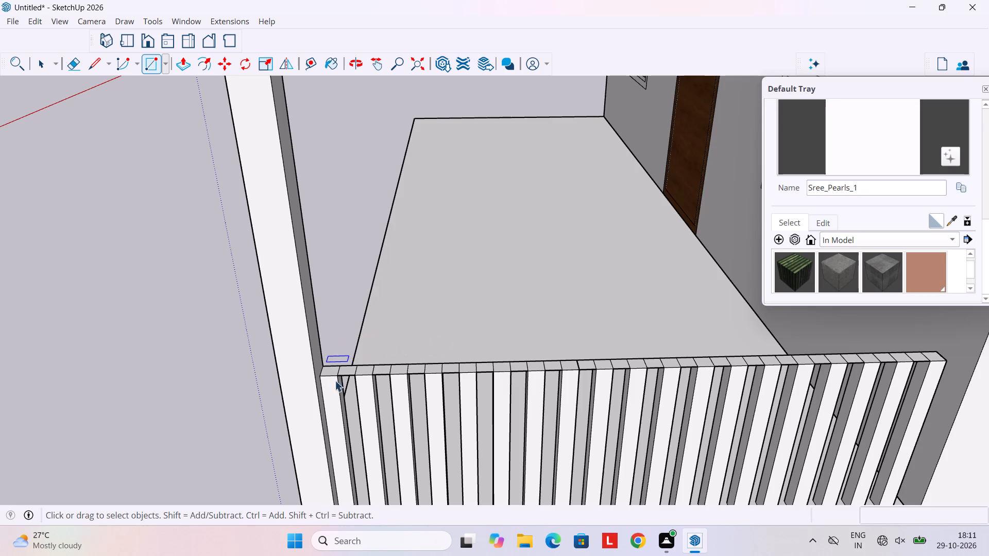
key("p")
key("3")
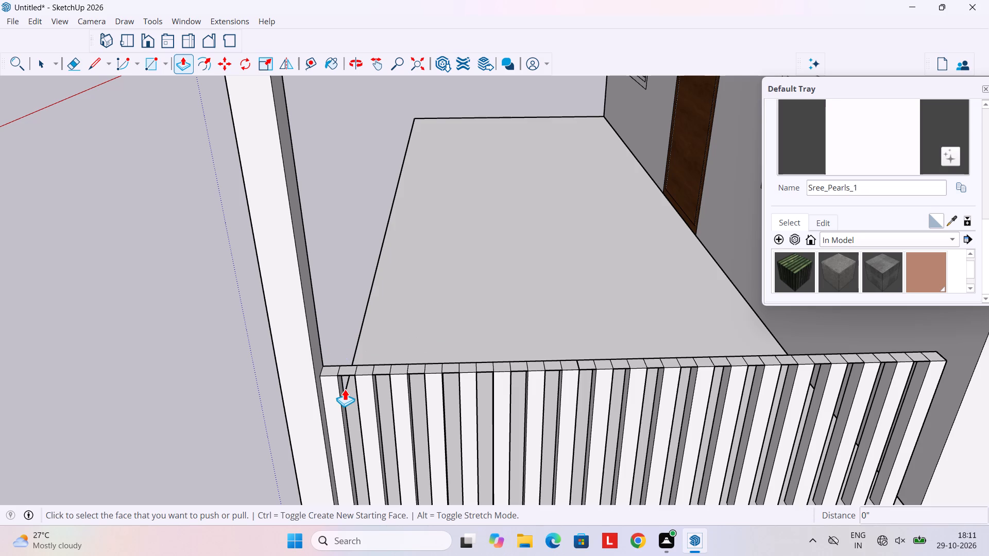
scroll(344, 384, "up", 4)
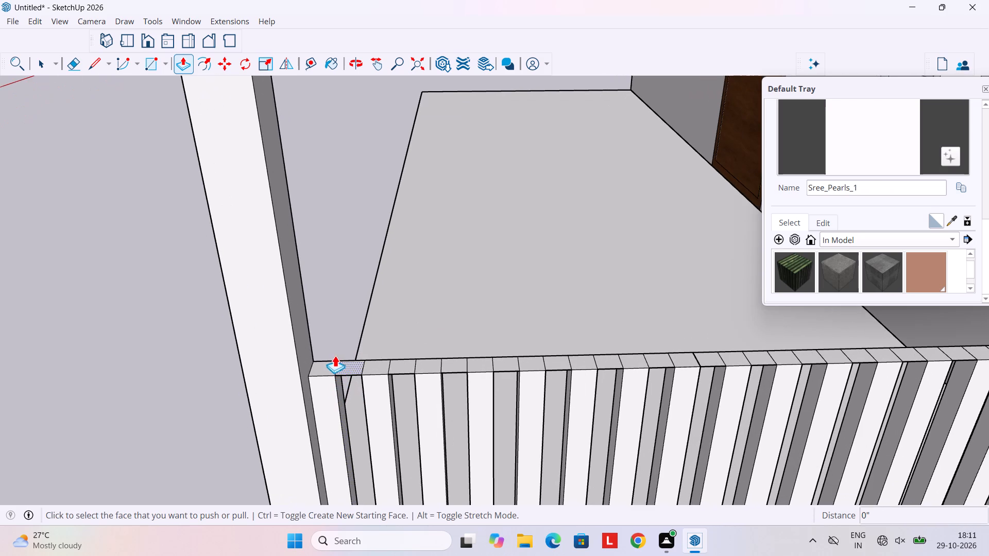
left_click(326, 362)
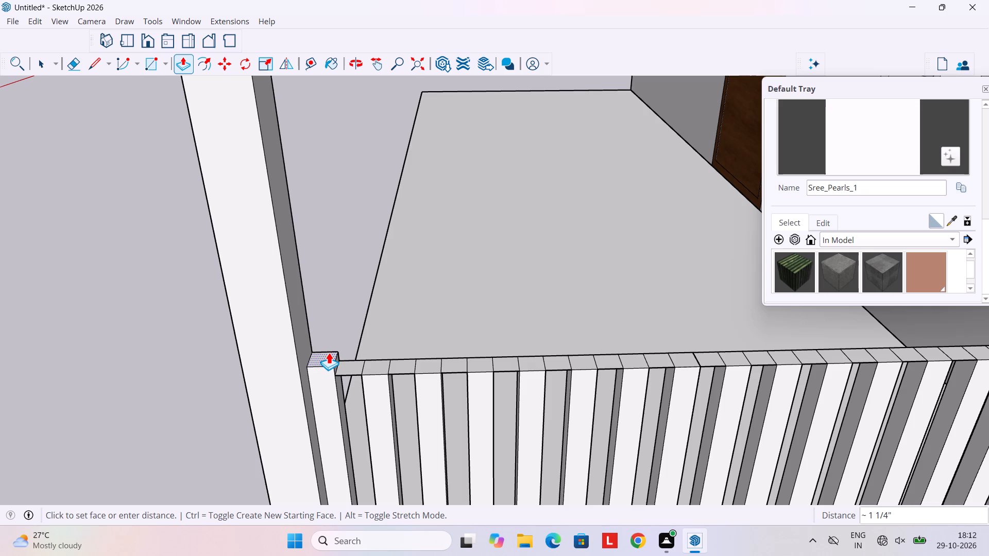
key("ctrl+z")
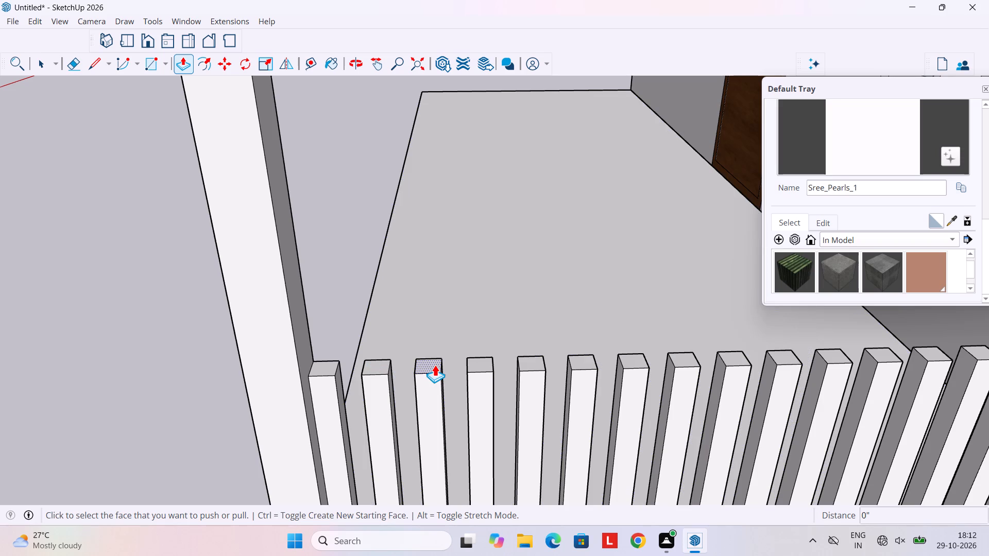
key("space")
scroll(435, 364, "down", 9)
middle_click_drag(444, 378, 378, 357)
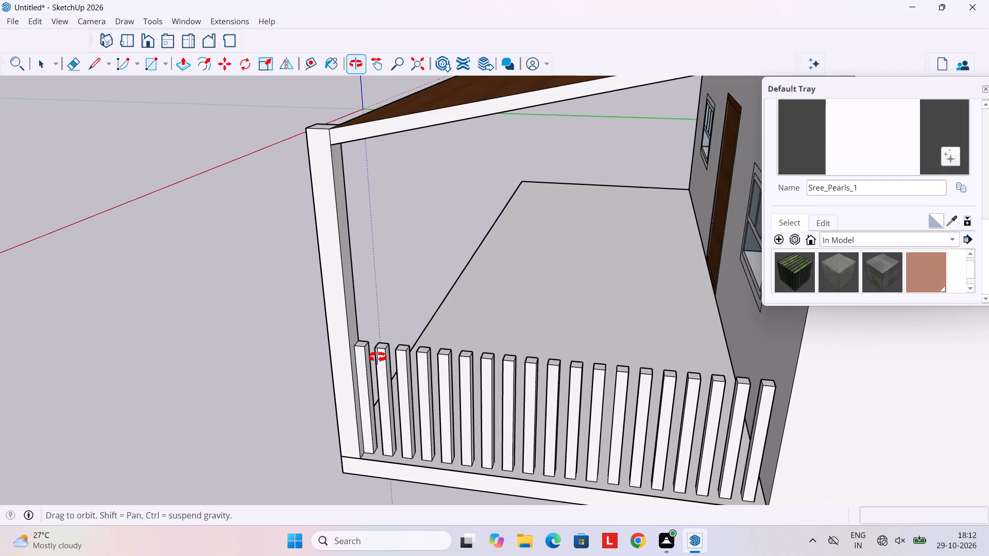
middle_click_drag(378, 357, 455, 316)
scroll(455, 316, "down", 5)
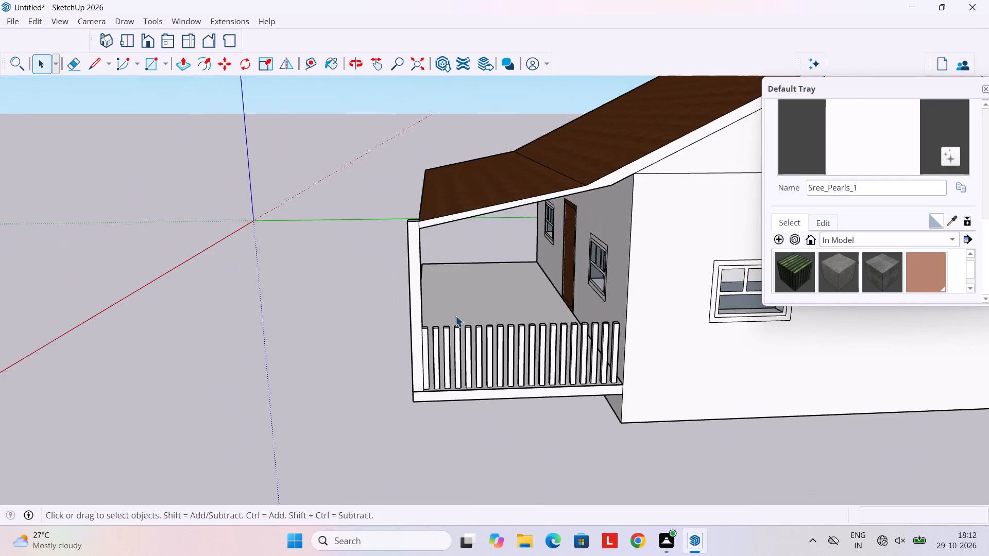
Draw a 9' 3" by 3" rectangle across the baluster tops, from the post-side baluster's back corner to the wall-side baluster's front corner.
middle_click_drag(455, 316, 579, 418)
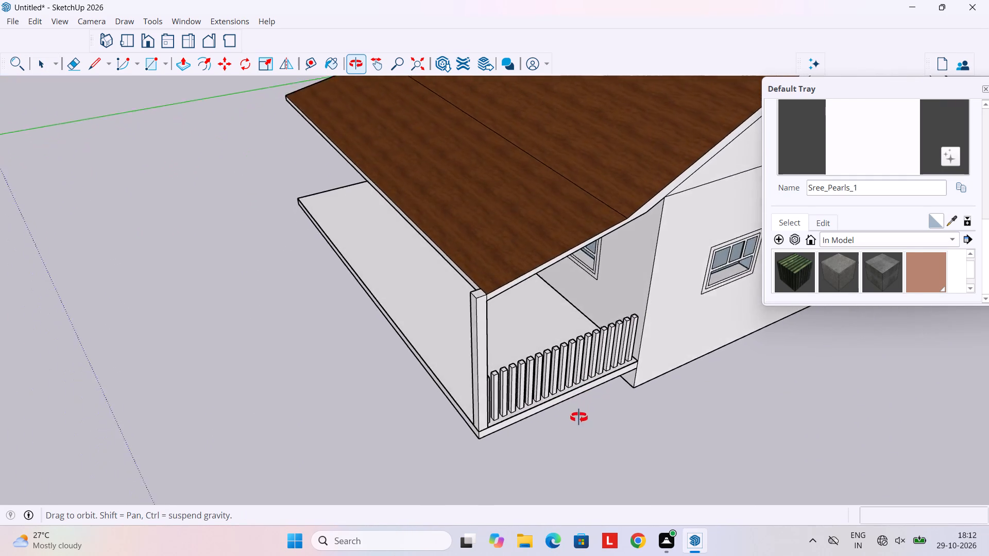
middle_click_drag(579, 418, 440, 245)
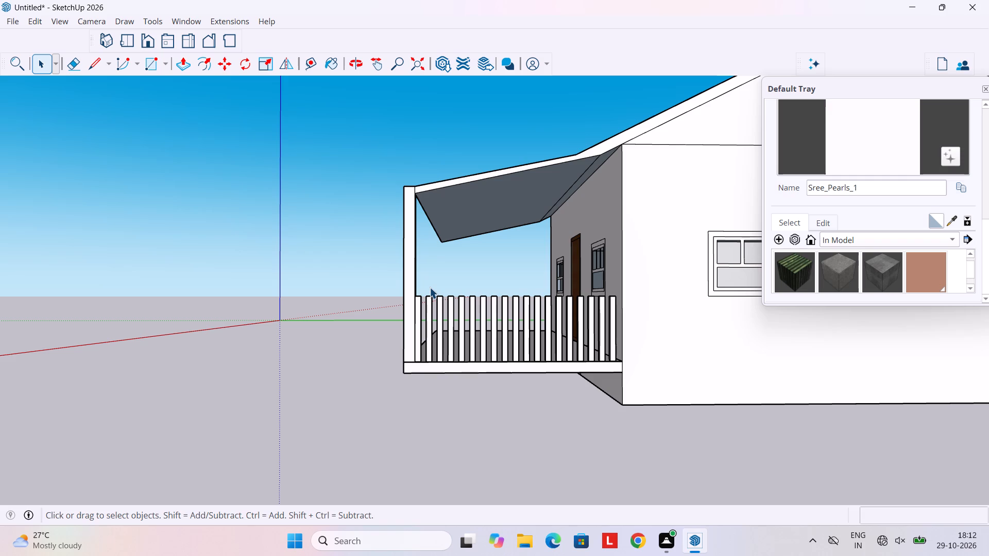
middle_click_drag(430, 287, 434, 360)
scroll(433, 327, "up", 6)
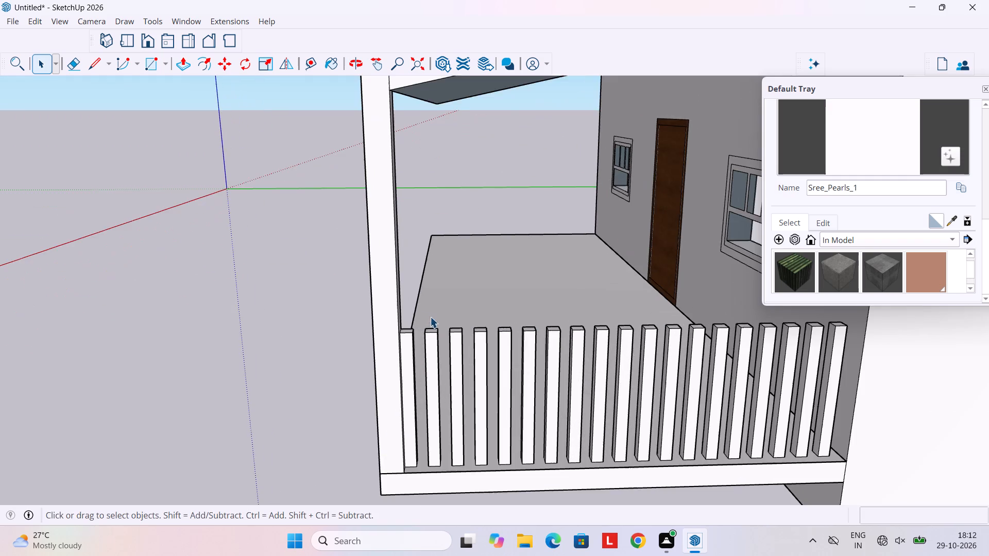
middle_click_drag(430, 317, 435, 361)
scroll(431, 351, "up", 2)
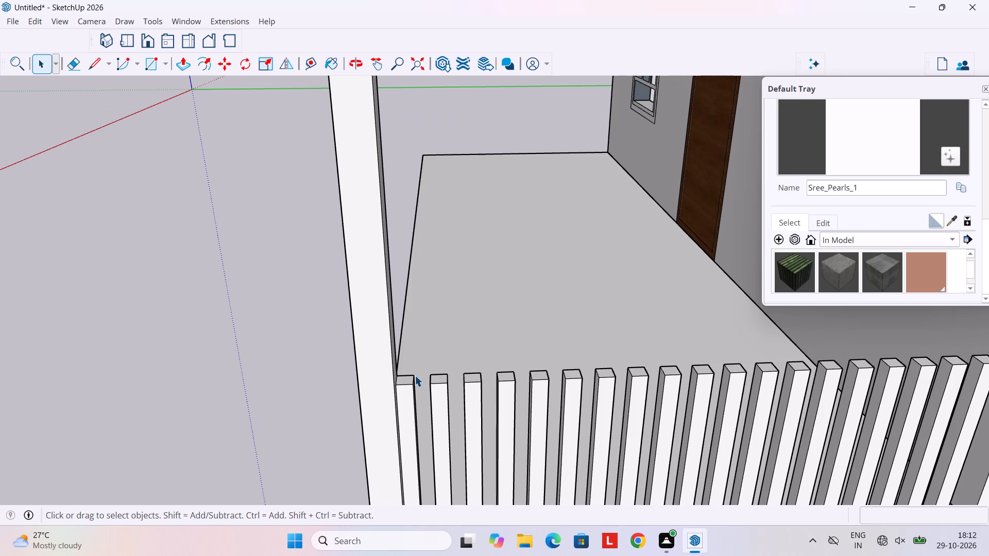
key("r")
scroll(409, 375, "up", 1)
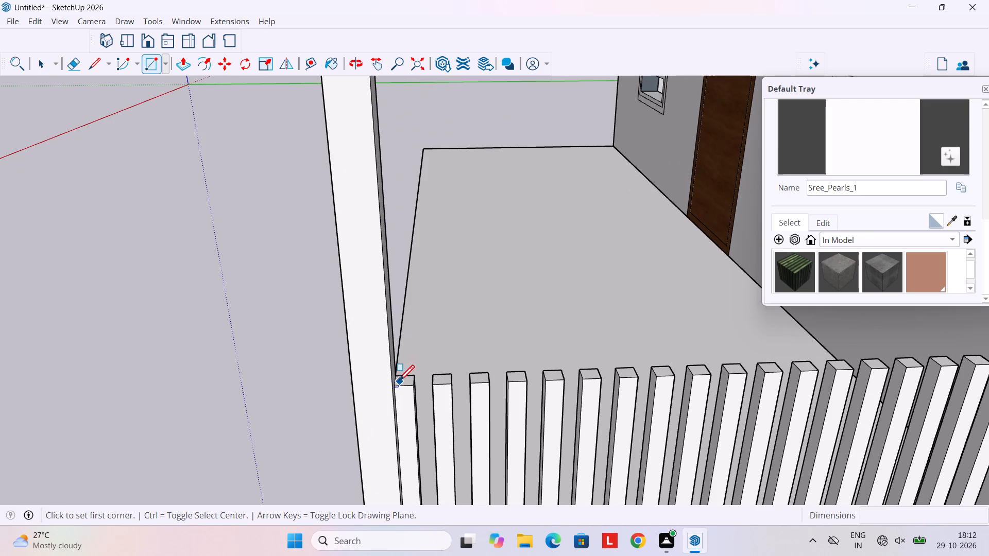
left_click(396, 377)
scroll(772, 384, "down", 2)
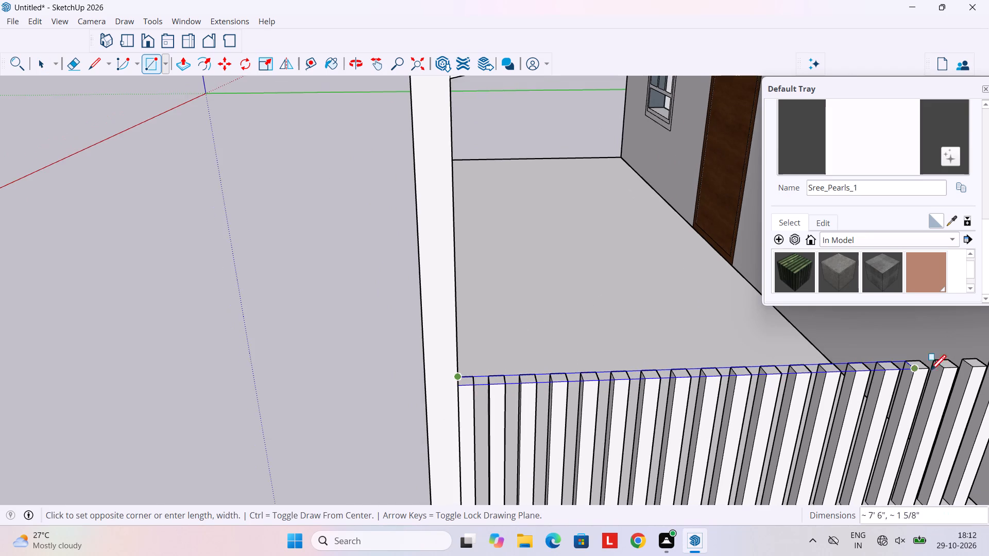
middle_click_drag(950, 370, 945, 370)
middle_click_drag(971, 374, 937, 370, "shift")
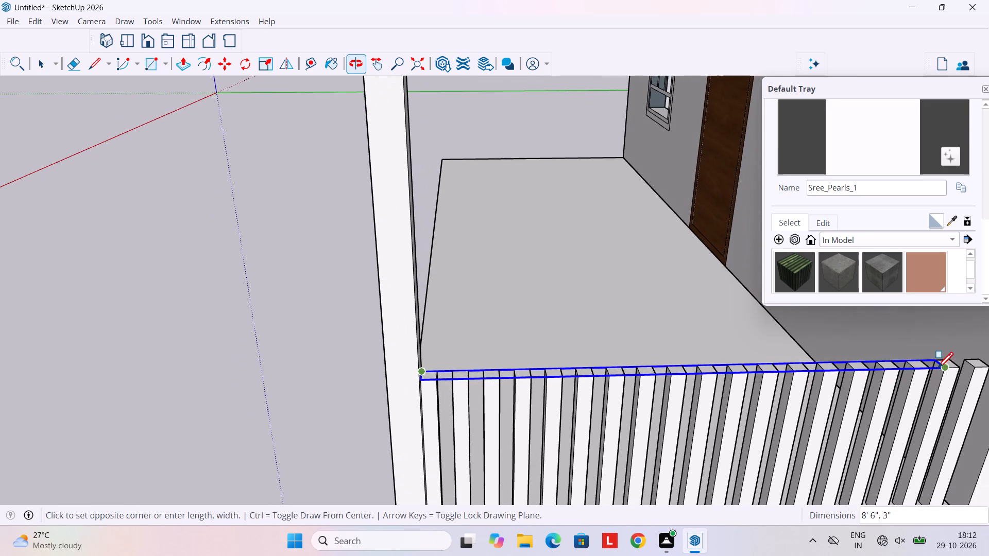
middle_click_drag(966, 368, 953, 366)
middle_click_drag(953, 366, 818, 350, "shift")
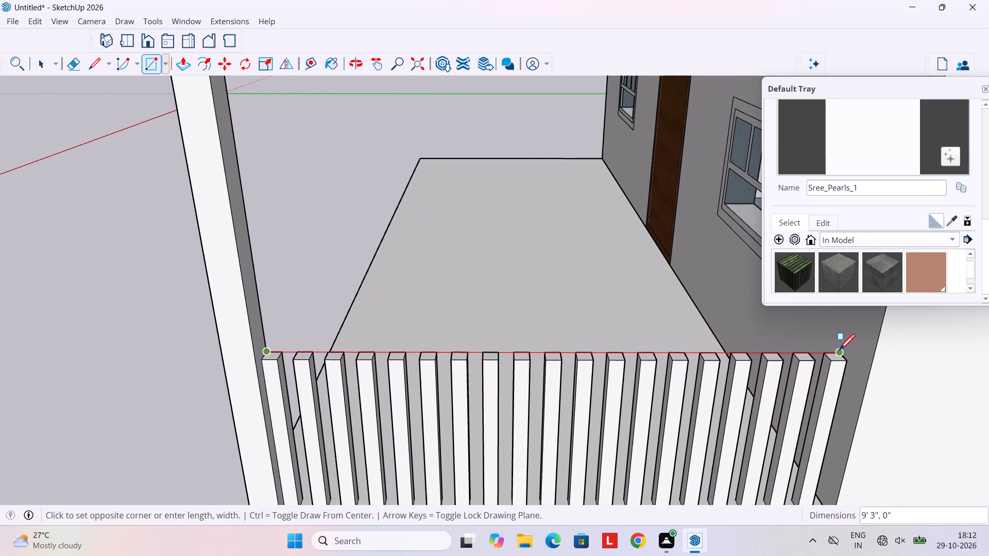
left_click(842, 362)
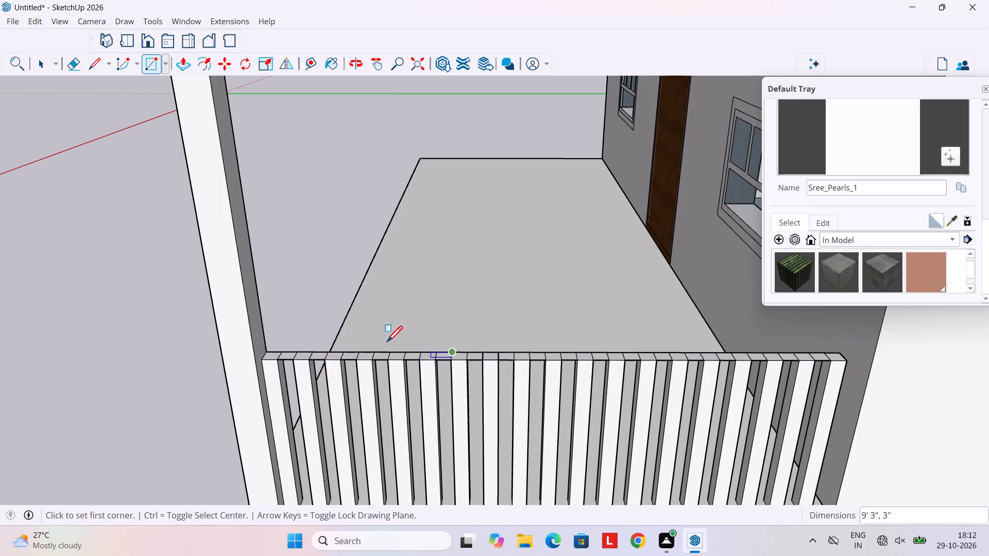
Push/Pull the strip's first segment, on top of the post-side baluster, up 3".
scroll(338, 341, "up", 2)
key("space")
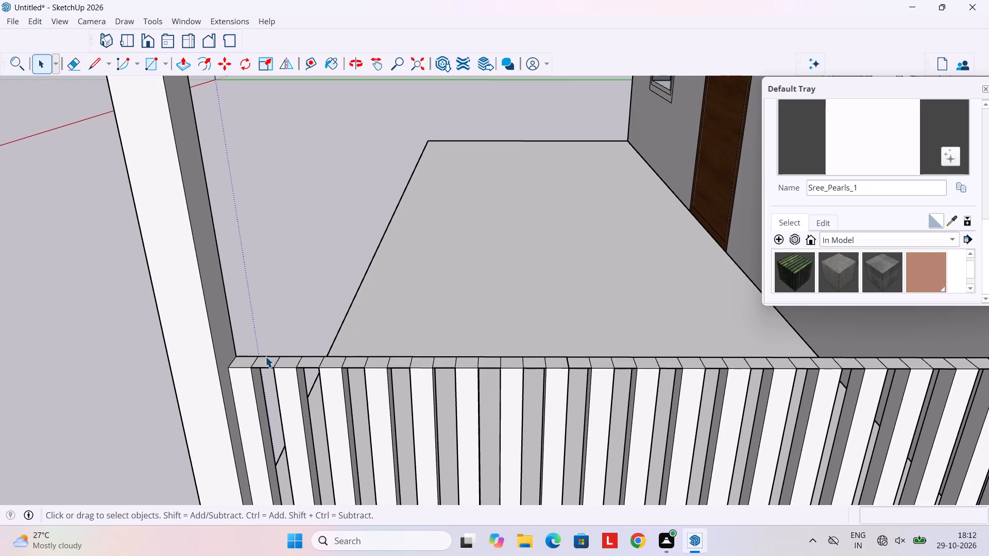
key("p")
scroll(167, 351, "up", 4)
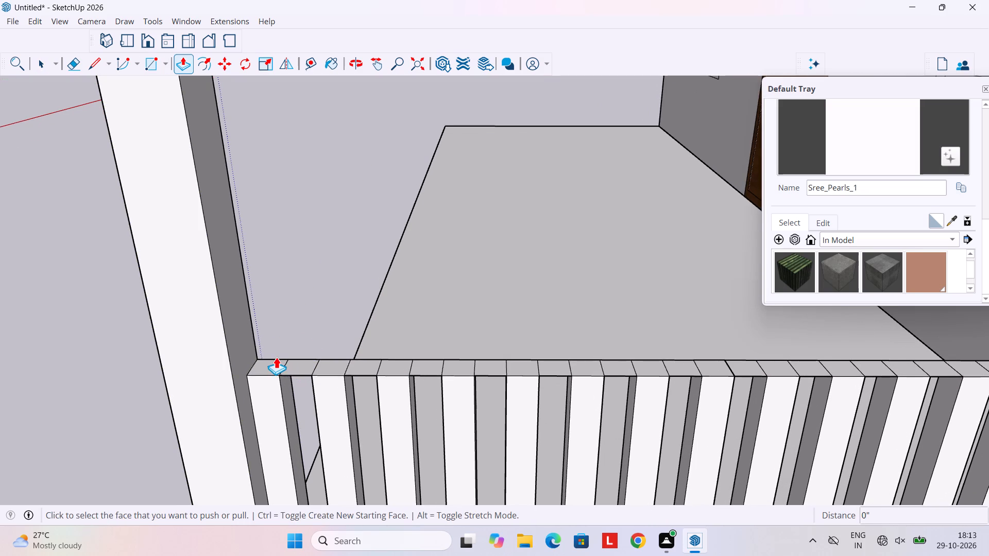
left_click(271, 363)
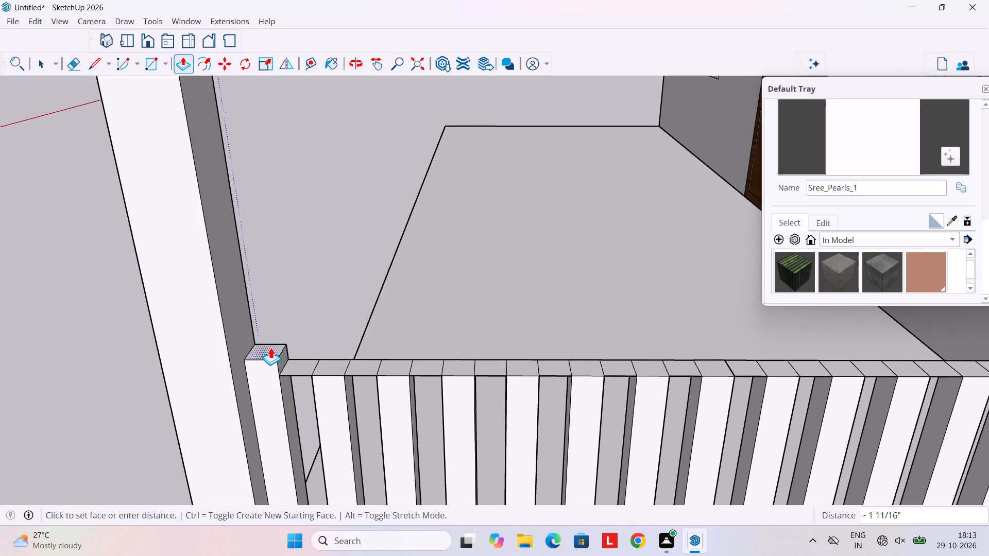
key("3")
key("Return")
Repeat the 3" upward pull on the next six strip segments, working from the post toward the house wall.
scroll(319, 331, "down", 7)
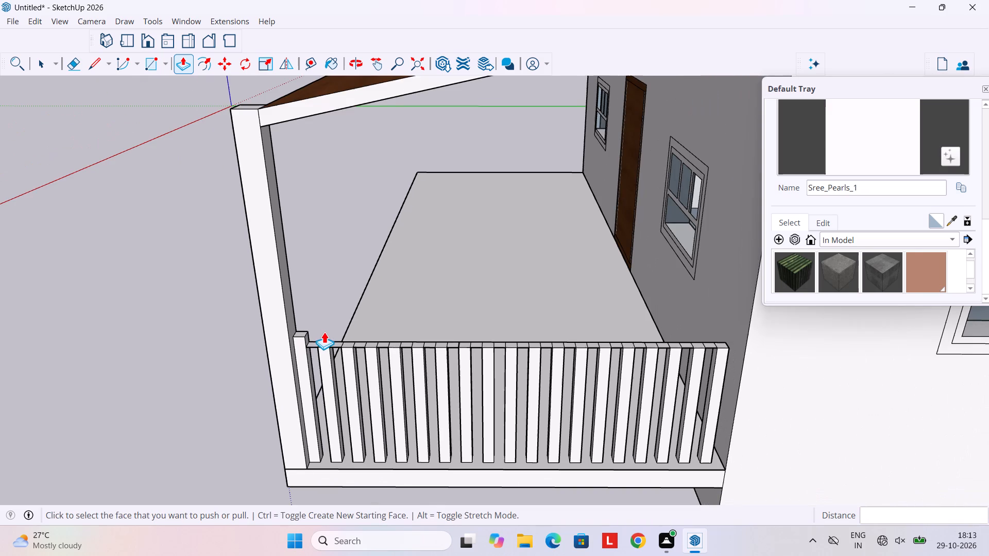
scroll(324, 332, "up", 7)
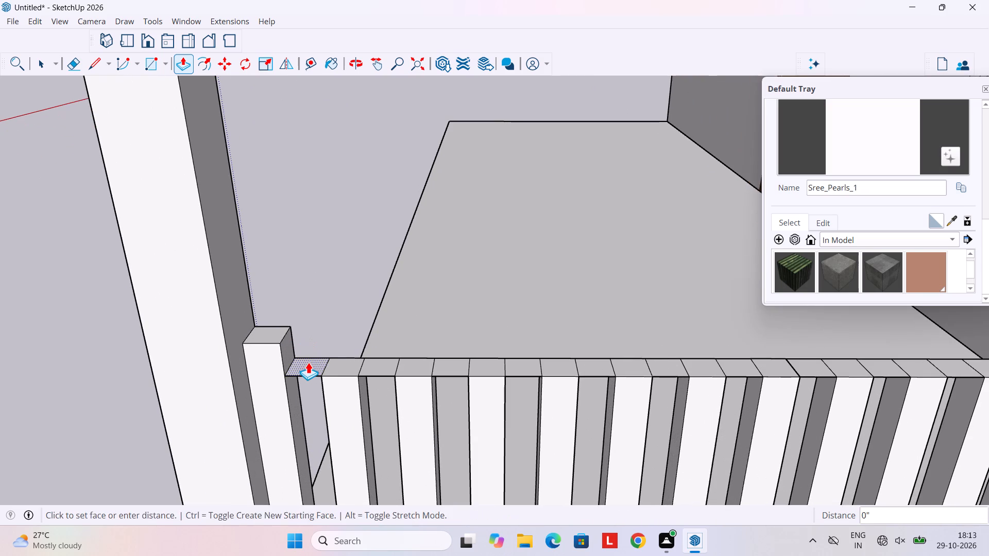
double_click(308, 362)
double_click(338, 362)
double_click(381, 362)
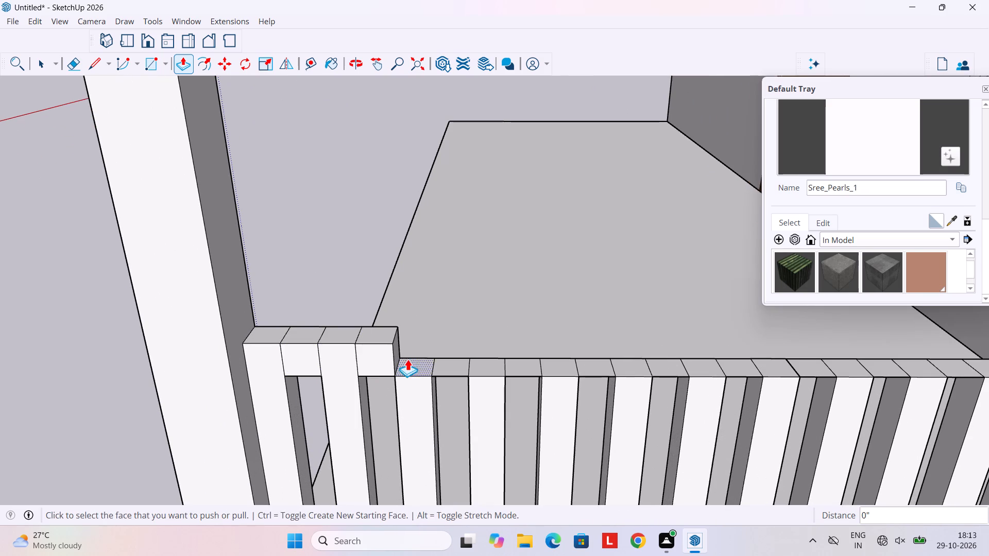
double_click(413, 358)
double_click(455, 358)
double_click(497, 358)
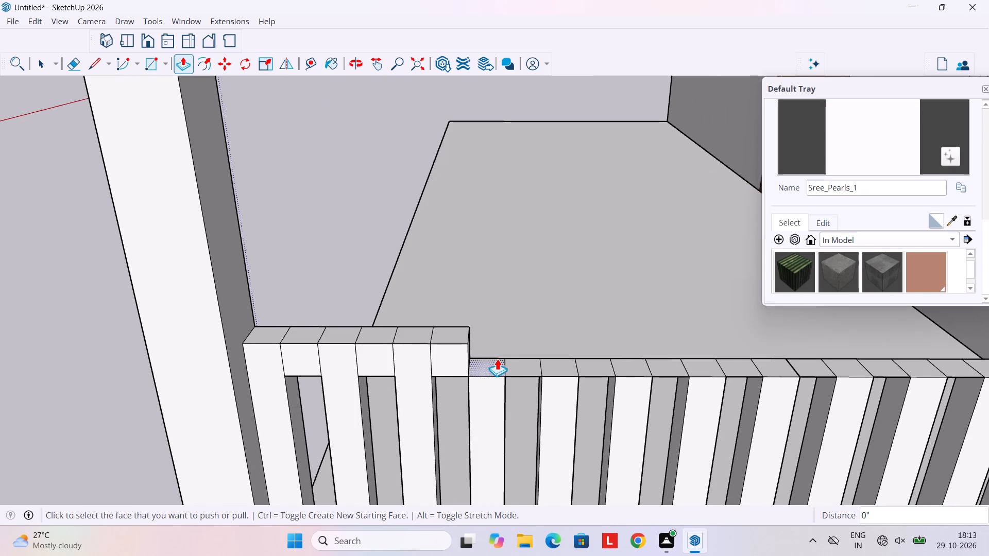
double_click(519, 363)
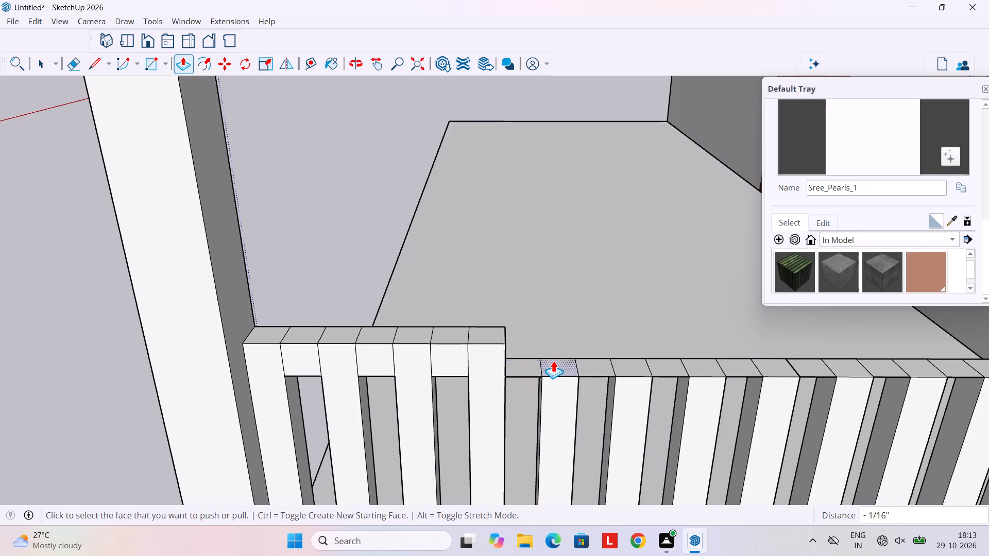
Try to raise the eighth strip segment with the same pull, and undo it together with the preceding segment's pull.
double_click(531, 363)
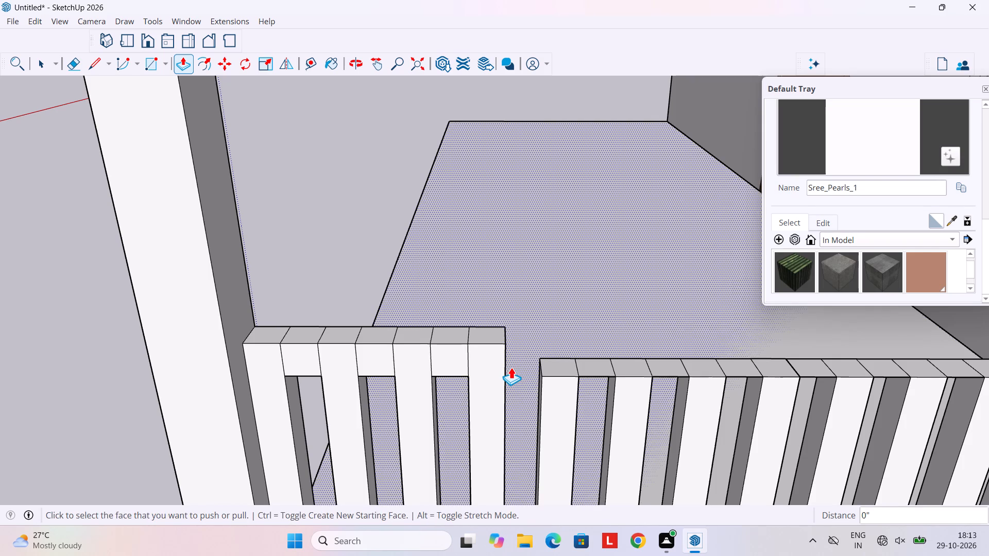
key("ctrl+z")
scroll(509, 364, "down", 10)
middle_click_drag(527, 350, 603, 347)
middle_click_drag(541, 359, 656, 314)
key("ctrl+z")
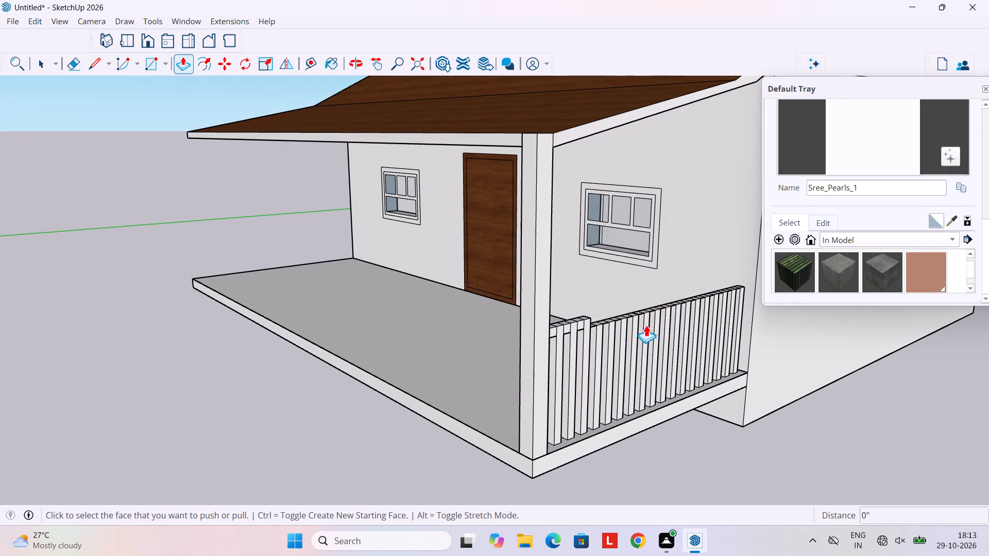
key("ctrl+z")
Pull the seventh strip segment from the post up 3".
scroll(611, 329, "up", 3)
middle_click_drag(570, 313, 500, 391)
scroll(480, 421, "up", 3)
double_click(493, 427)
left_click(493, 427)
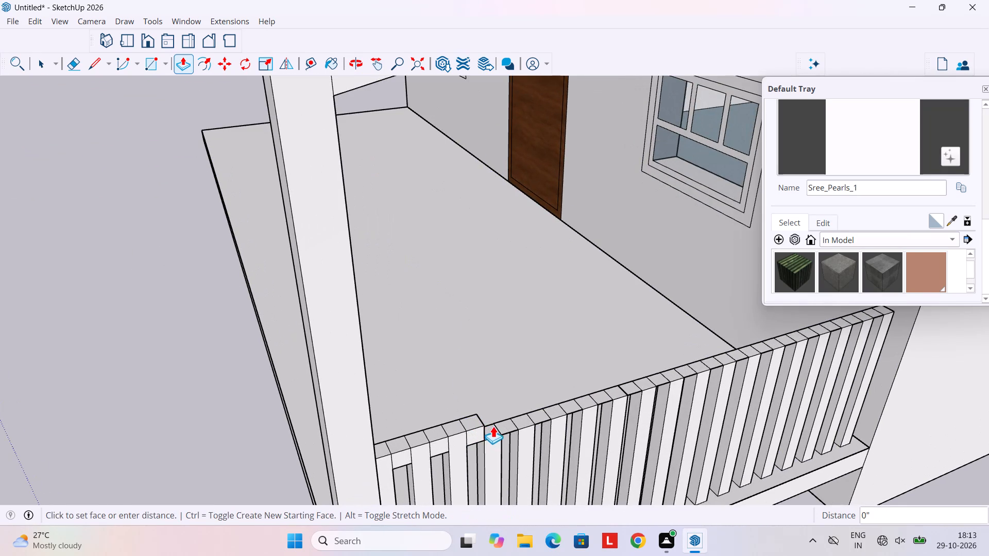
scroll(502, 399, "down", 5)
middle_click_drag(502, 399, 478, 336)
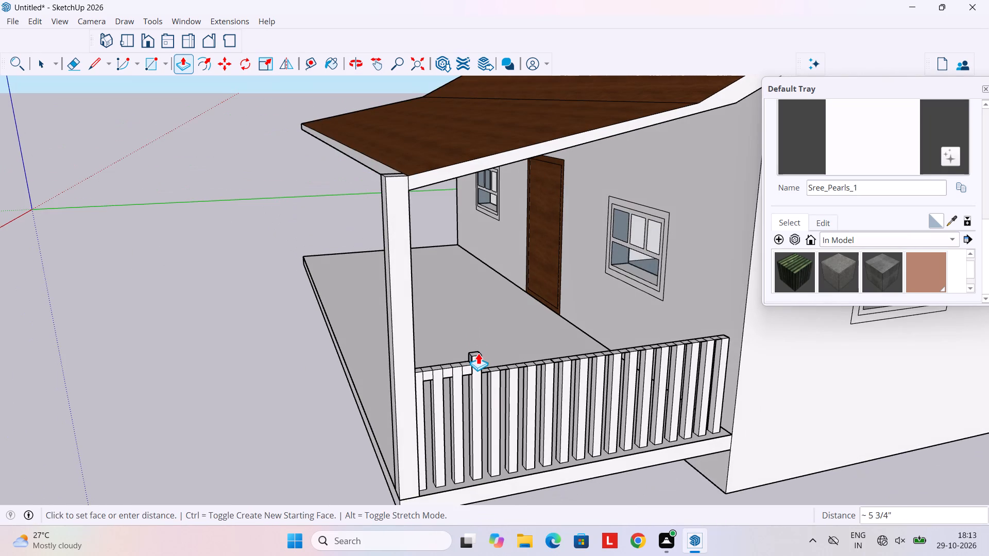
type("3\"")
key("Return")
Repeat the 3" pull on the eighth strip segment, which spans the gap beside the raised part.
scroll(478, 355, "down", 1)
middle_click_drag(505, 391, 455, 459)
scroll(450, 380, "up", 4)
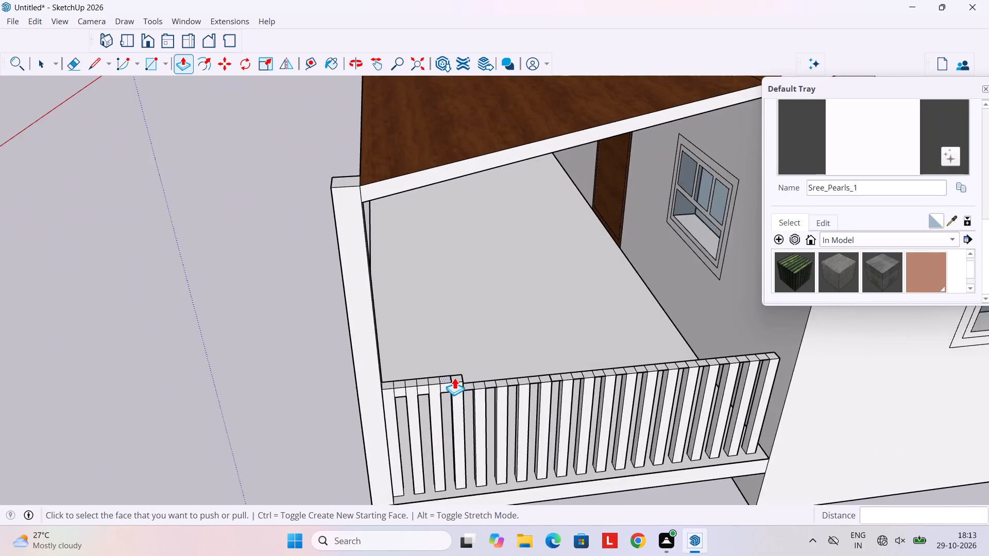
scroll(454, 377, "up", 2)
middle_click_drag(470, 377, 459, 401)
scroll(460, 412, "up", 3)
double_click(469, 387)
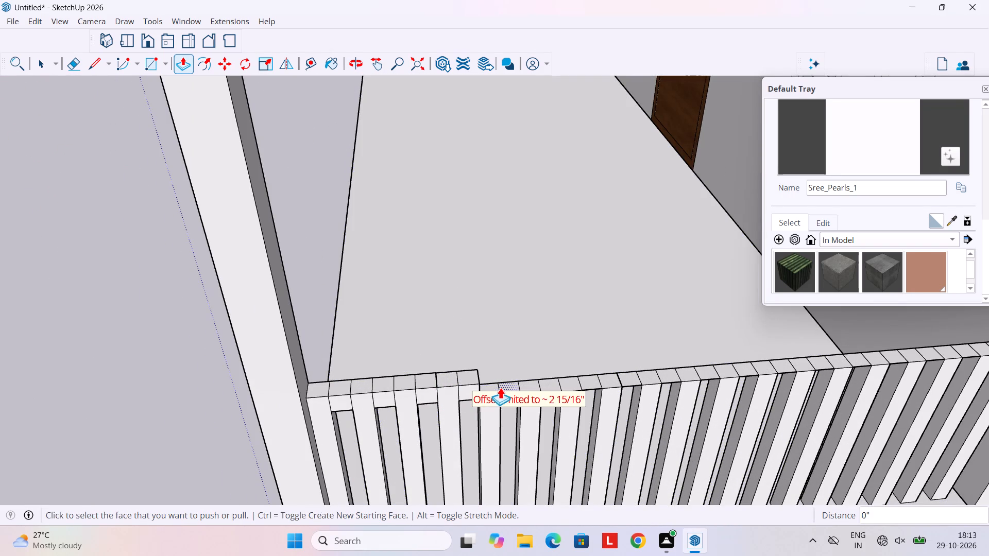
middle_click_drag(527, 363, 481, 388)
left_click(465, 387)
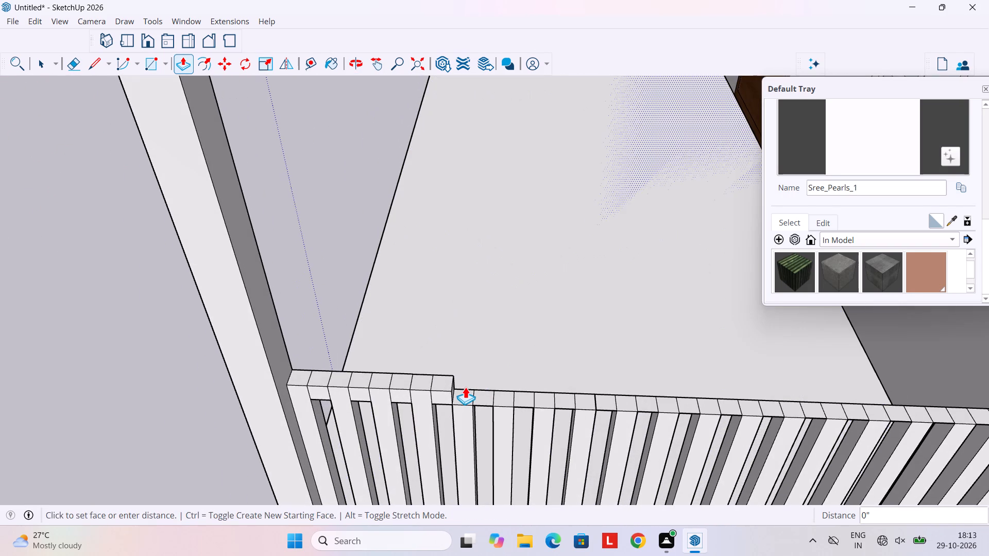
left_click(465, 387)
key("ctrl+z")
Pull the ninth strip segment, on top of the next baluster, up 3".
scroll(462, 391, "up", 3)
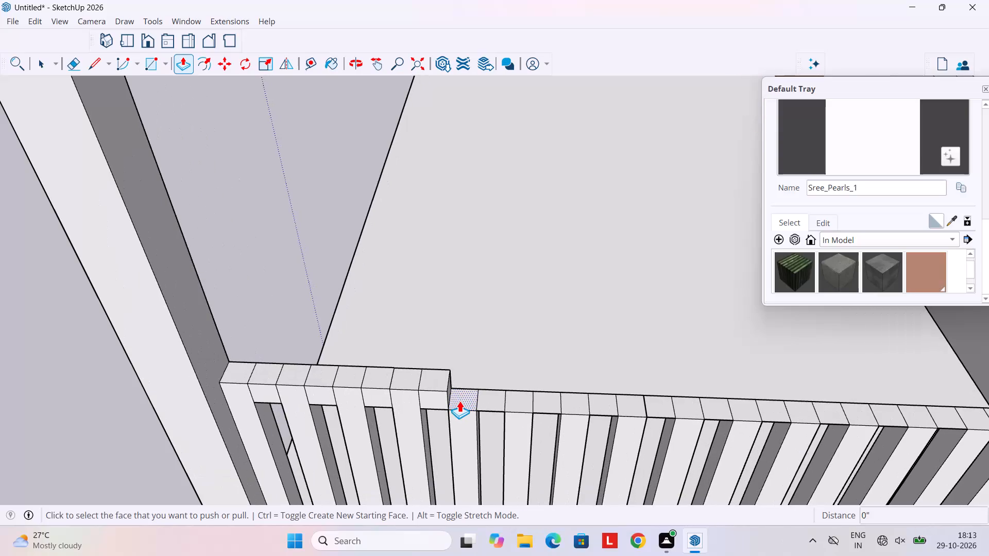
left_click(459, 401)
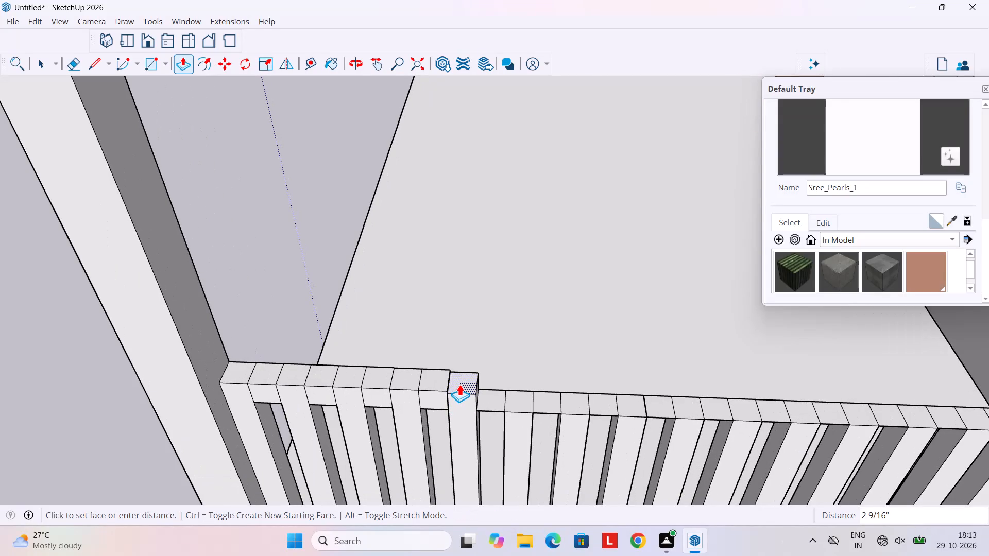
key("3")
key("Return")
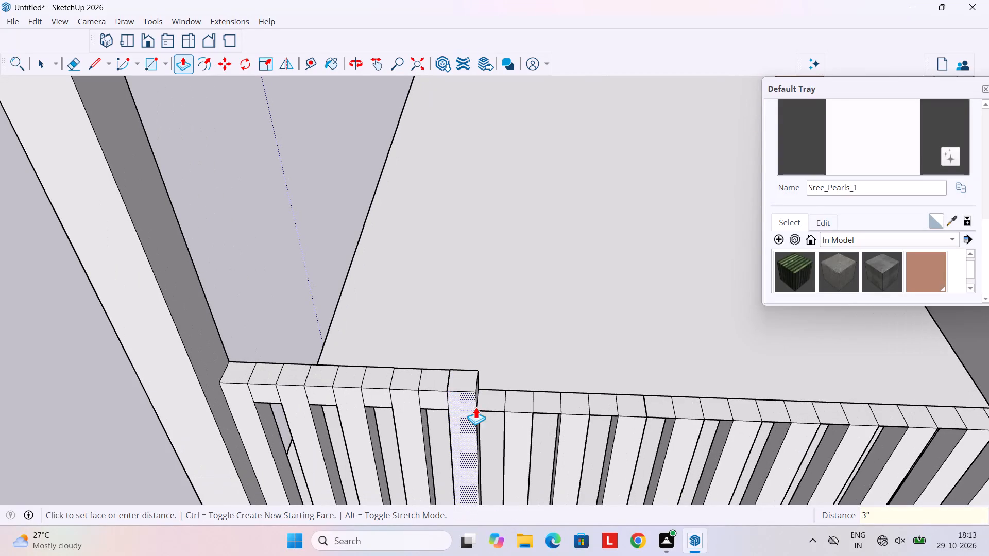
Repeat the 3" pull on the next nine segments of the railing's top strip, continuing from the raised part toward the house wall.
scroll(484, 404, "up", 4)
double_click(492, 396)
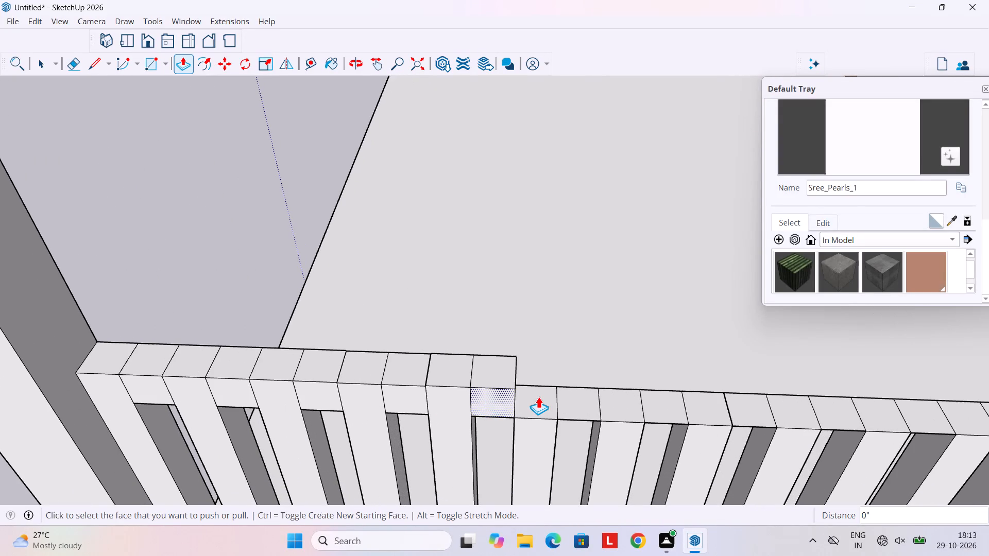
double_click(538, 396)
double_click(588, 399)
double_click(616, 404)
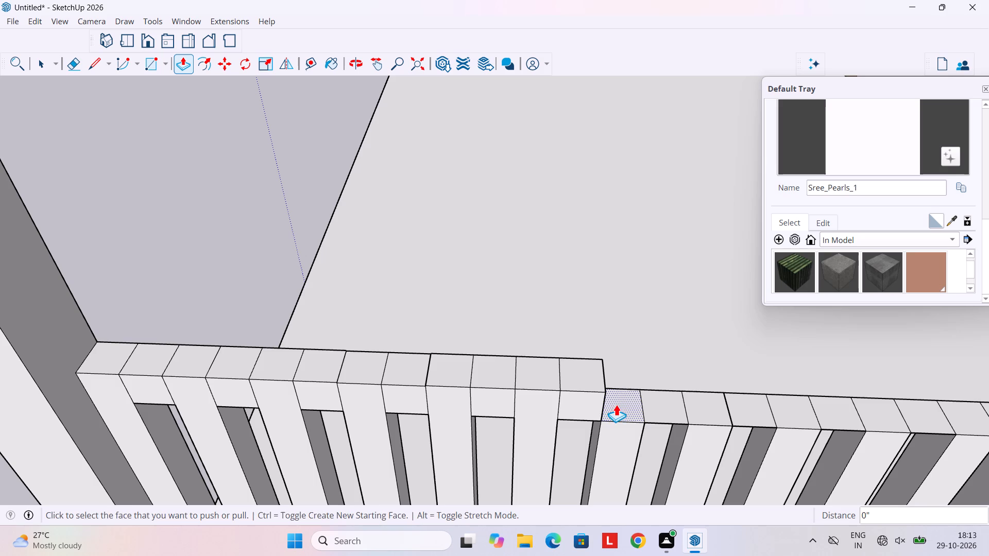
double_click(664, 407)
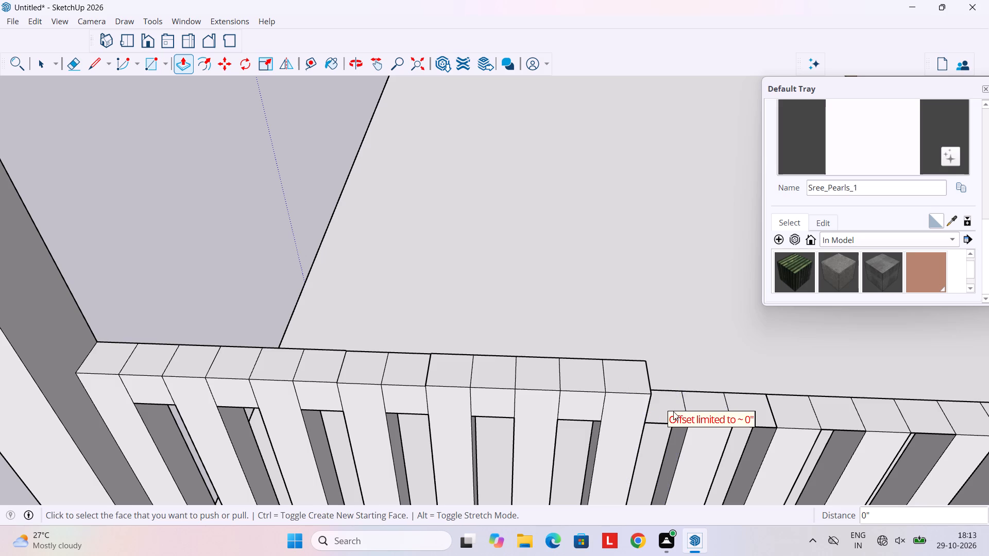
double_click(662, 409)
double_click(709, 403)
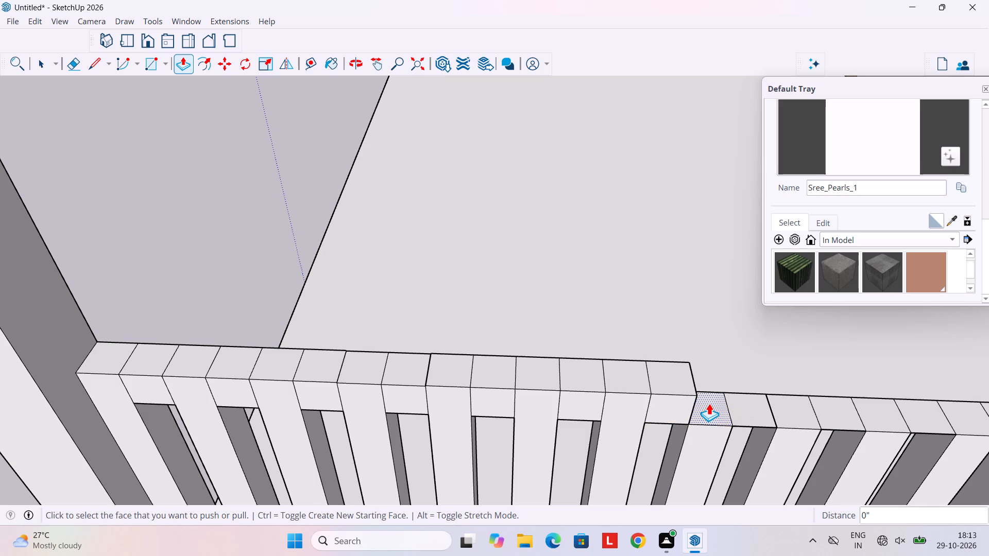
double_click(755, 405)
double_click(795, 410)
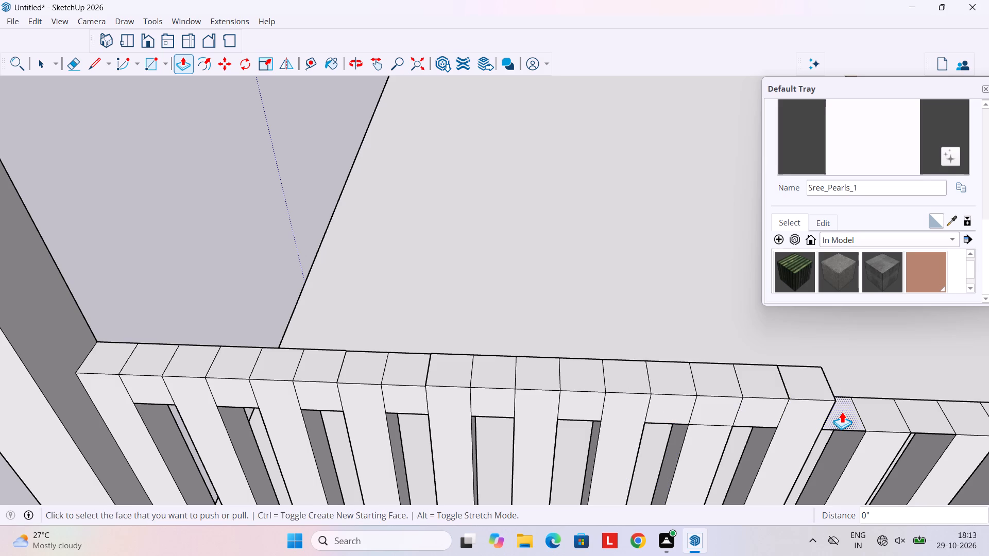
double_click(842, 411)
Raise the following ten segments of the railing's top strip with the same 3" pull, leaving the last nine before the wall.
scroll(833, 404, "down", 12)
middle_click_drag(820, 394, 771, 298)
scroll(769, 300, "up", 1)
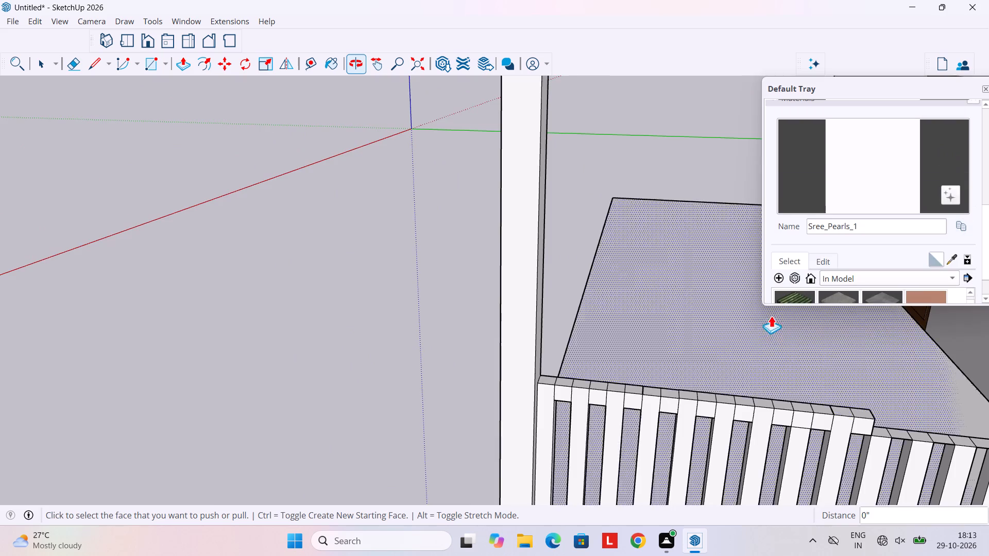
scroll(772, 320, "down", 10)
middle_click_drag(800, 369, 603, 373, "shift")
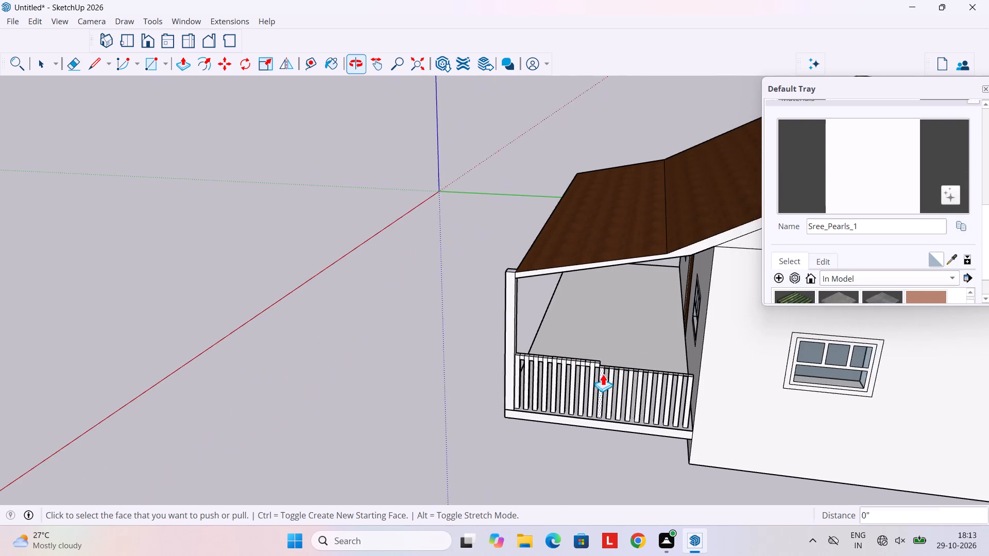
scroll(599, 378, "up", 12)
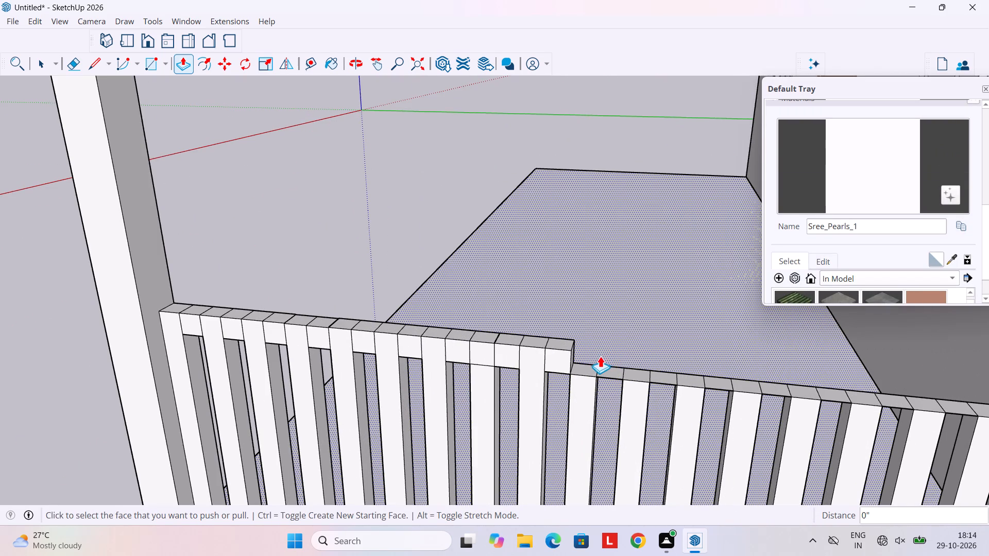
middle_click_drag(598, 357, 590, 407)
scroll(586, 410, "up", 3)
double_click(571, 408)
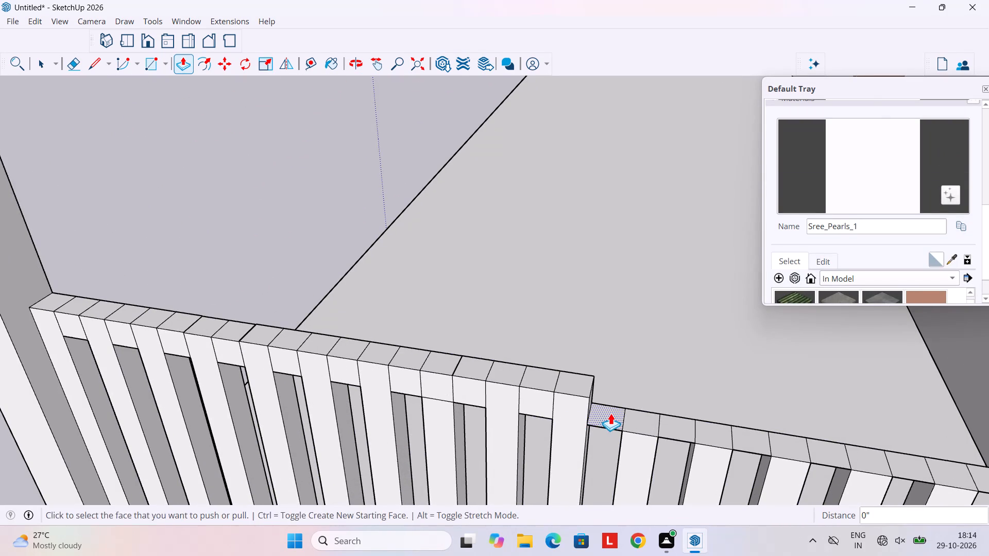
double_click(610, 413)
double_click(651, 416)
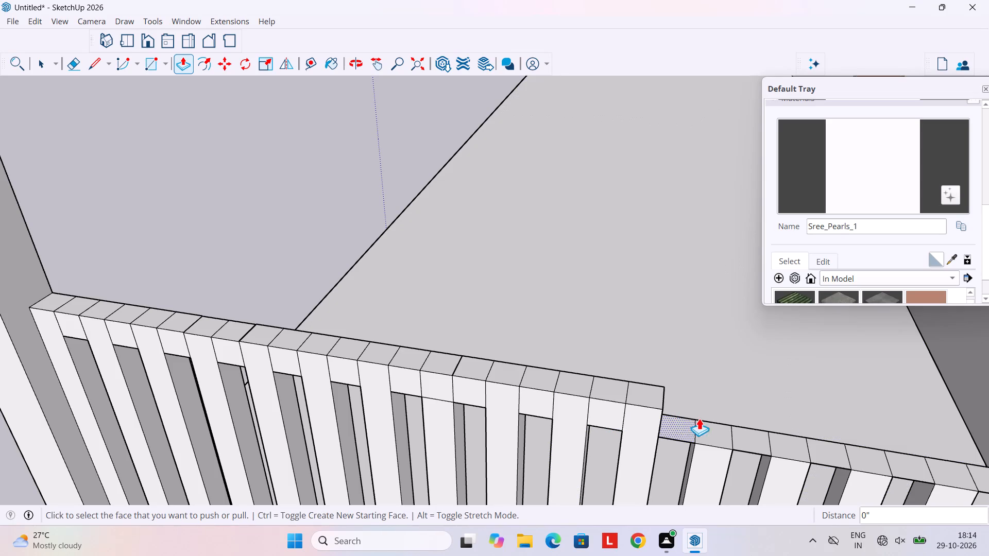
double_click(676, 420)
double_click(711, 430)
double_click(752, 435)
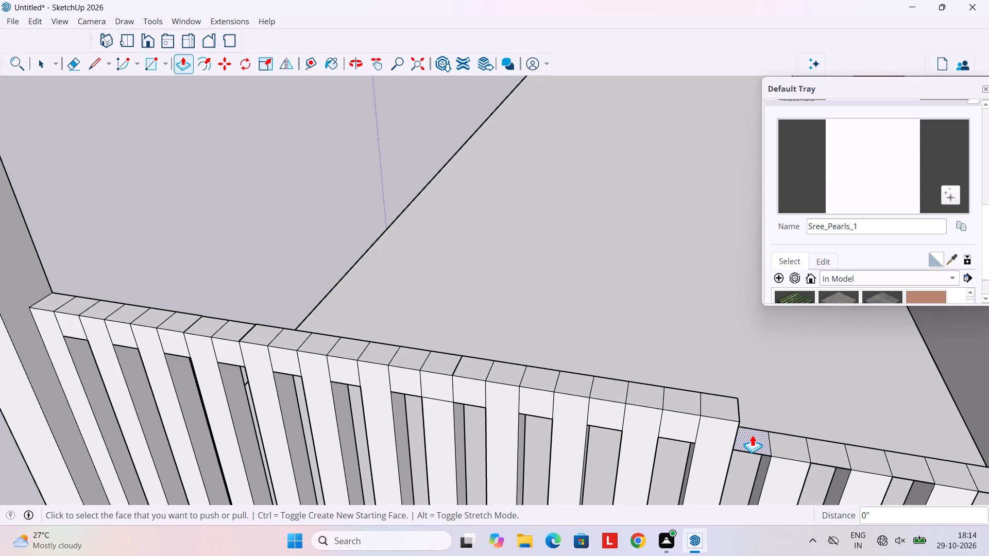
double_click(782, 437)
double_click(834, 450)
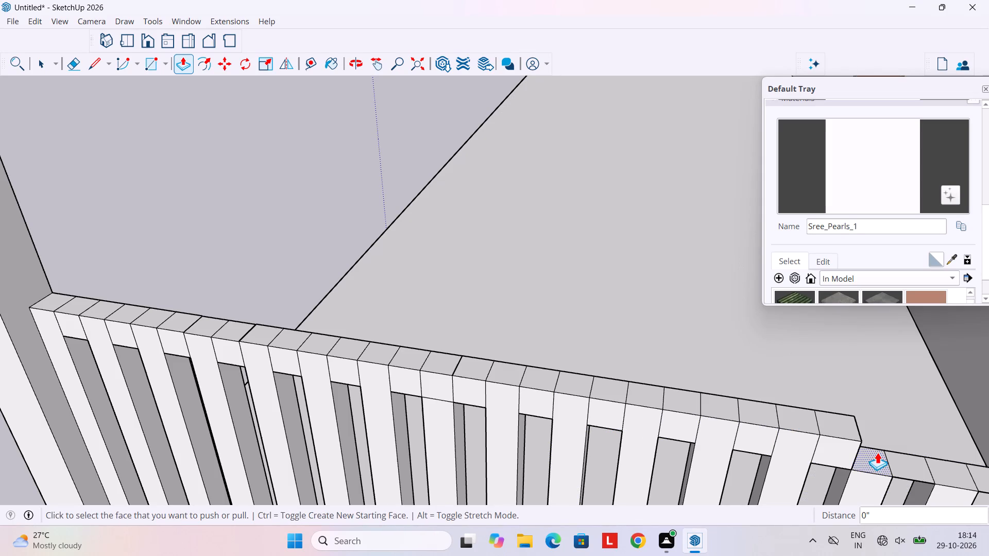
double_click(868, 457)
double_click(910, 461)
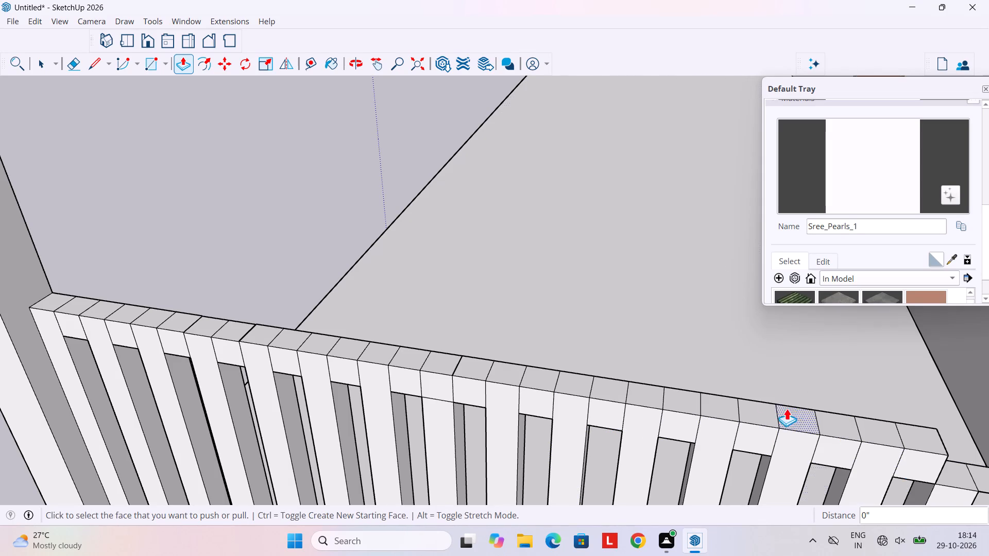
Raise the last nine top-strip segments with the same 3" pull, up to the baluster at the house wall.
middle_click_drag(764, 387, 533, 336, "shift")
scroll(634, 380, "up", 2)
scroll(475, 376, "down", 2)
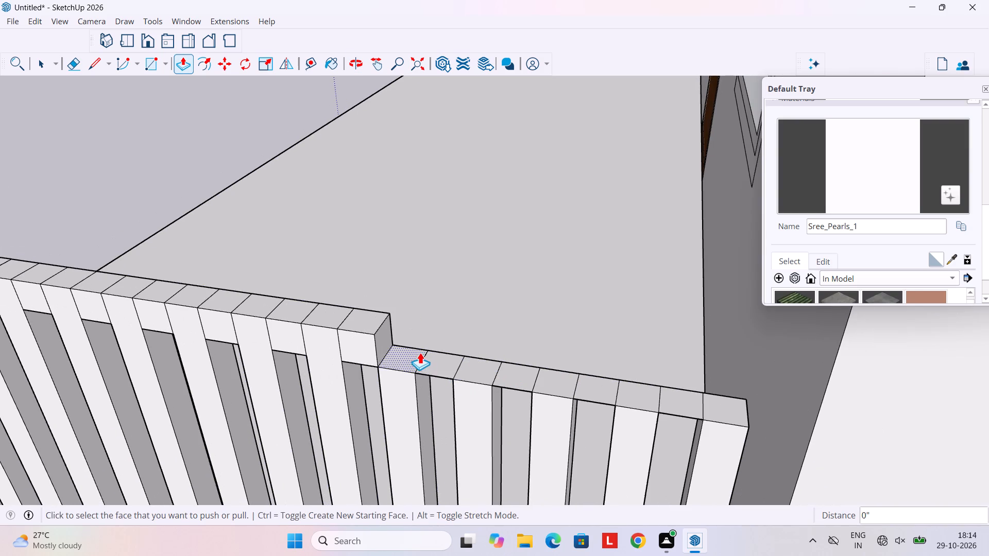
double_click(417, 352)
double_click(438, 363)
double_click(475, 372)
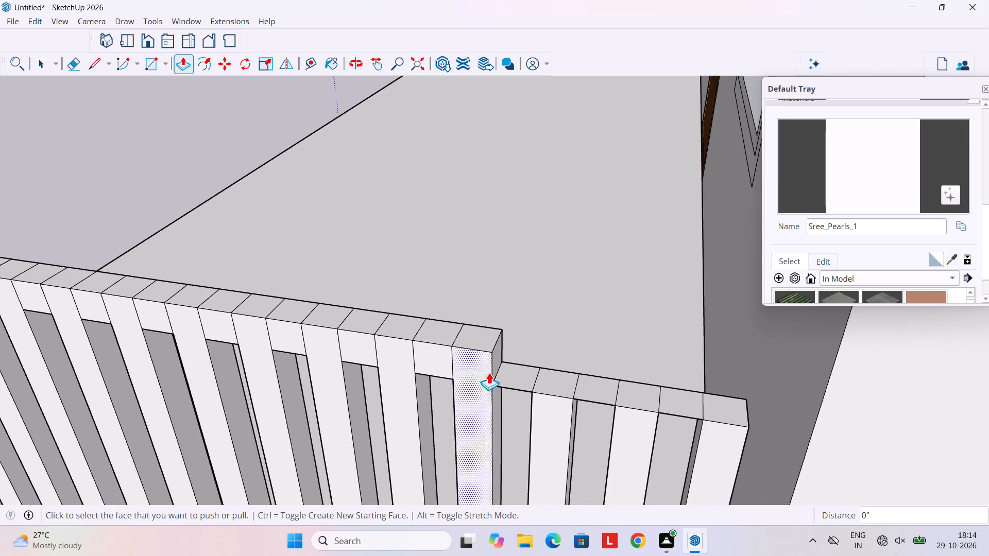
double_click(523, 378)
double_click(559, 384)
double_click(605, 386)
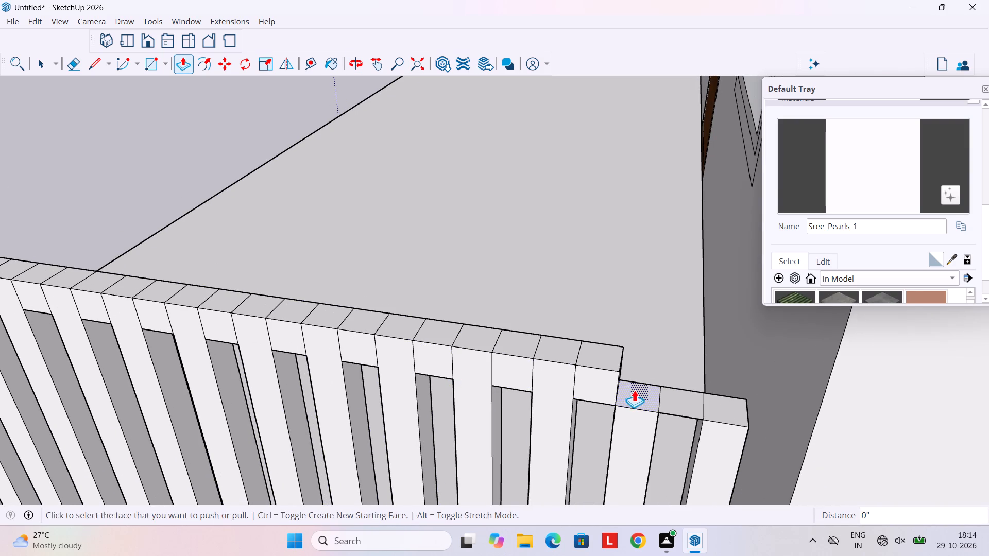
double_click(635, 390)
double_click(681, 403)
double_click(724, 407)
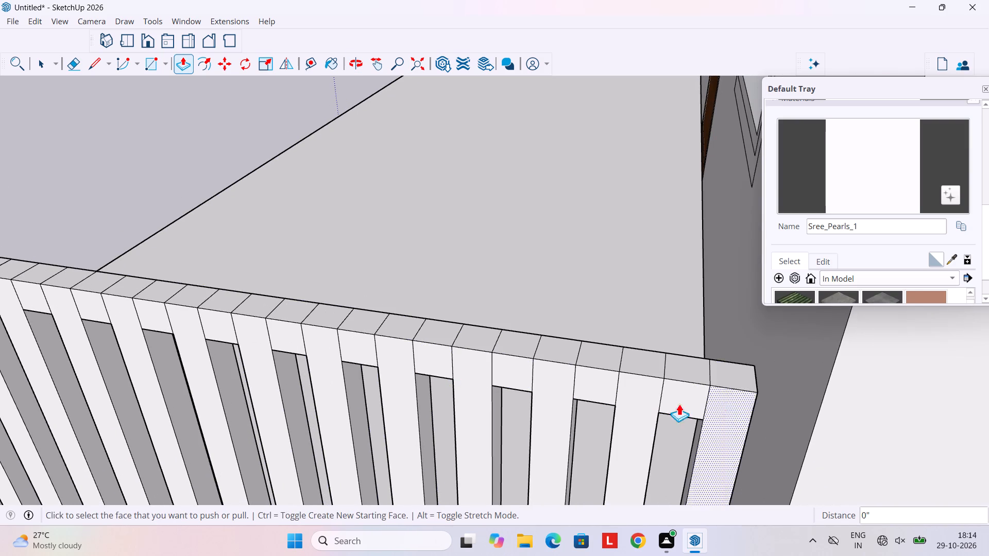
Erase the first six vertical seam lines on the top rail's outer face, starting at the post.
scroll(626, 394, "down", 9)
middle_click_drag(509, 385, 622, 377)
key("e")
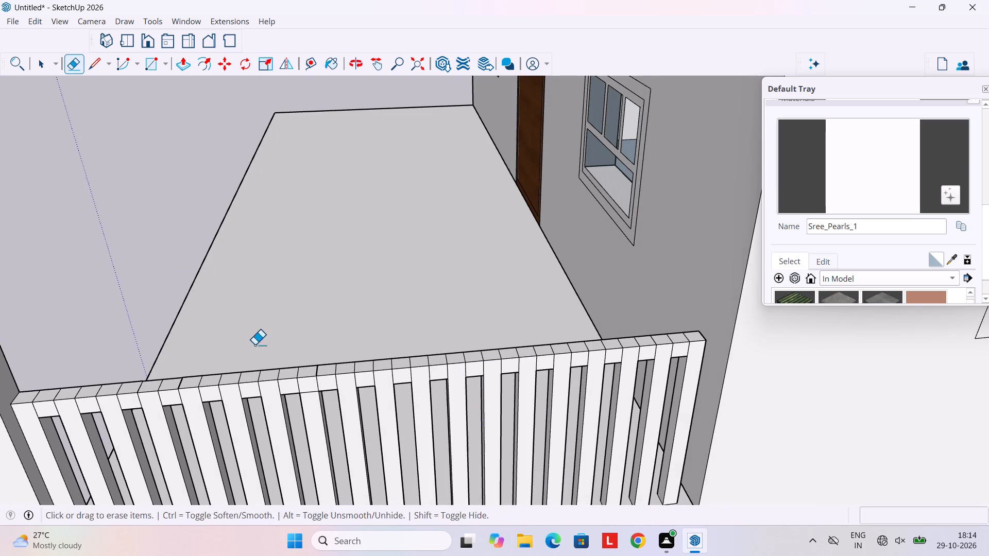
scroll(238, 342, "down", 1)
middle_click_drag(238, 342, 312, 326)
middle_click_drag(215, 376, 240, 291)
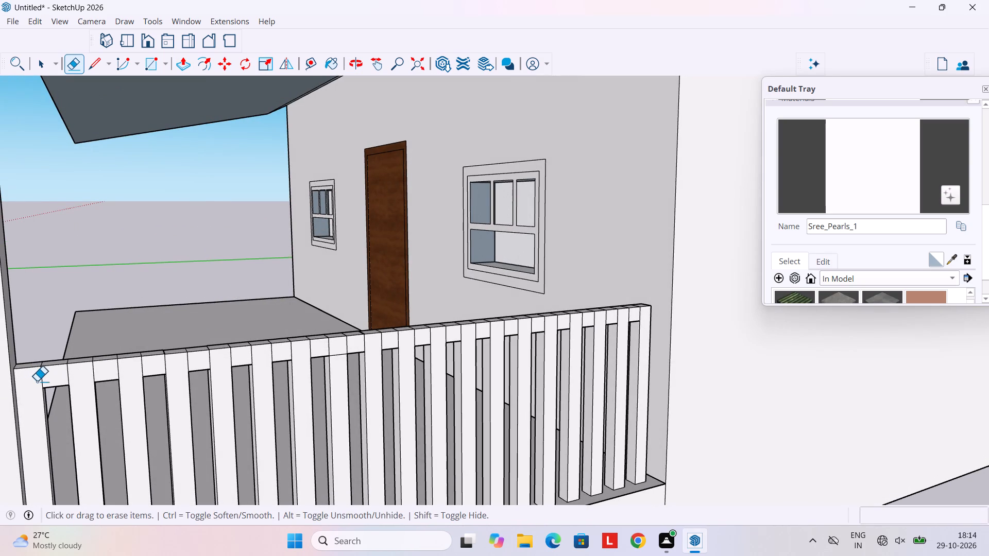
left_click(41, 379)
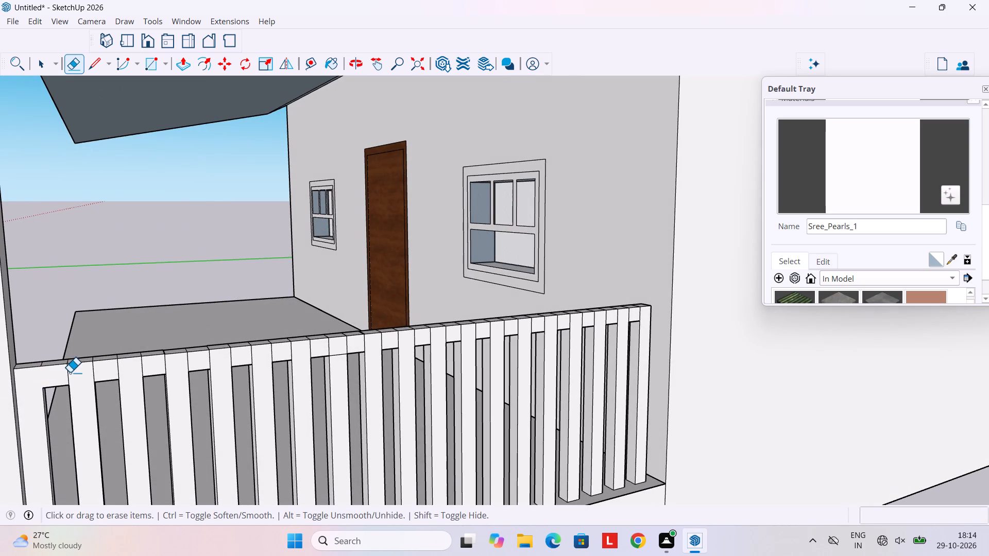
left_click(68, 374)
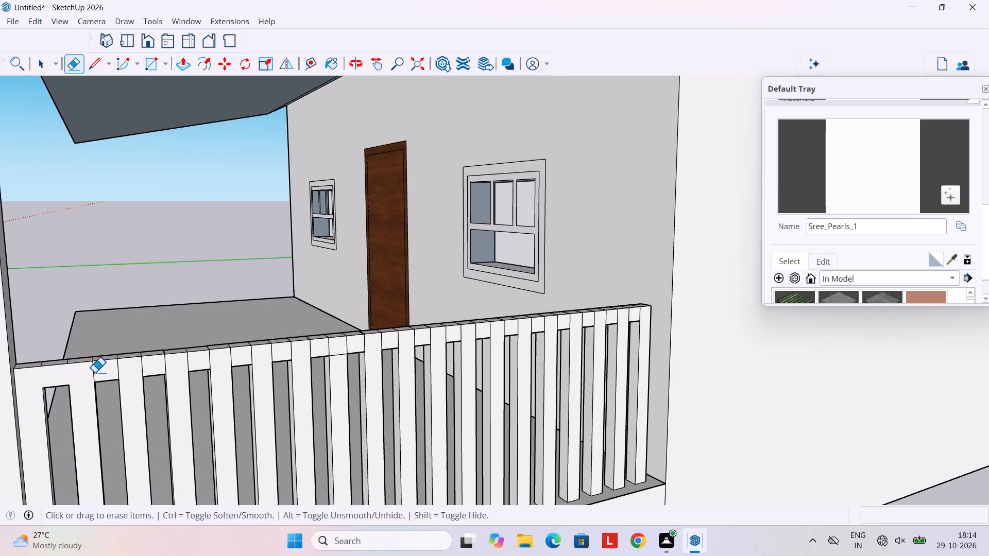
left_click(94, 373)
left_click(119, 372)
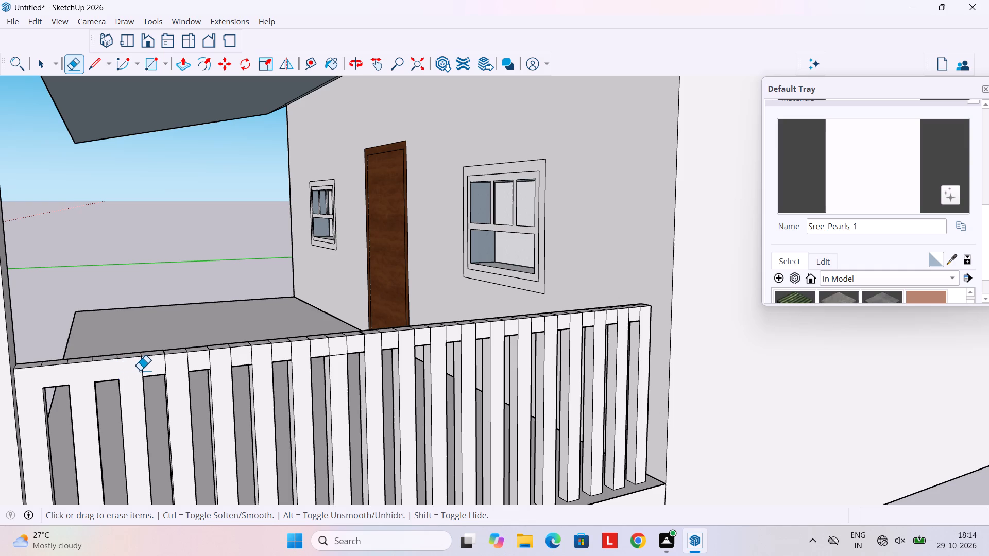
left_click(140, 371)
left_click(142, 370)
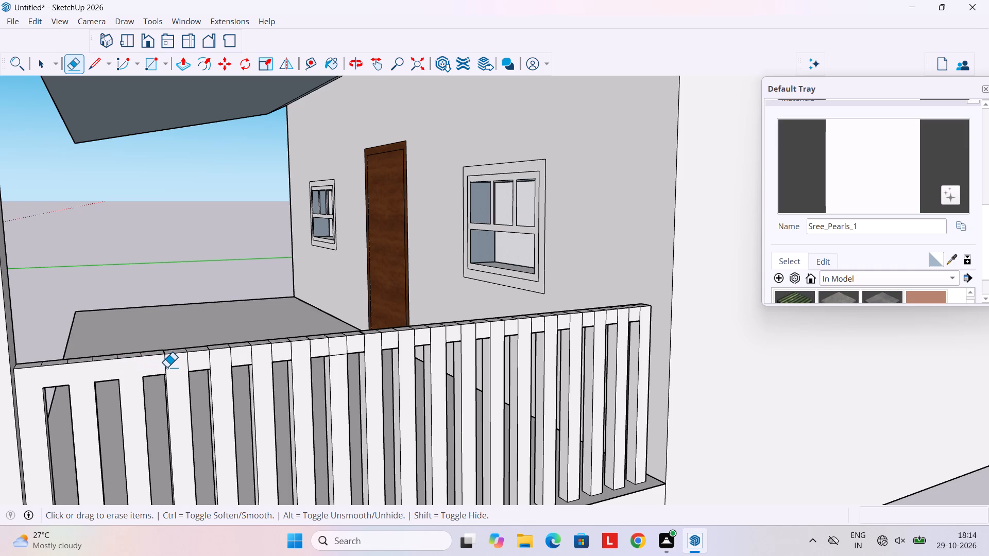
left_click(166, 368)
Erase the next seven vertical seam lines along the top rail's outer face, working toward the house wall.
scroll(176, 366, "up", 4)
left_click(192, 360)
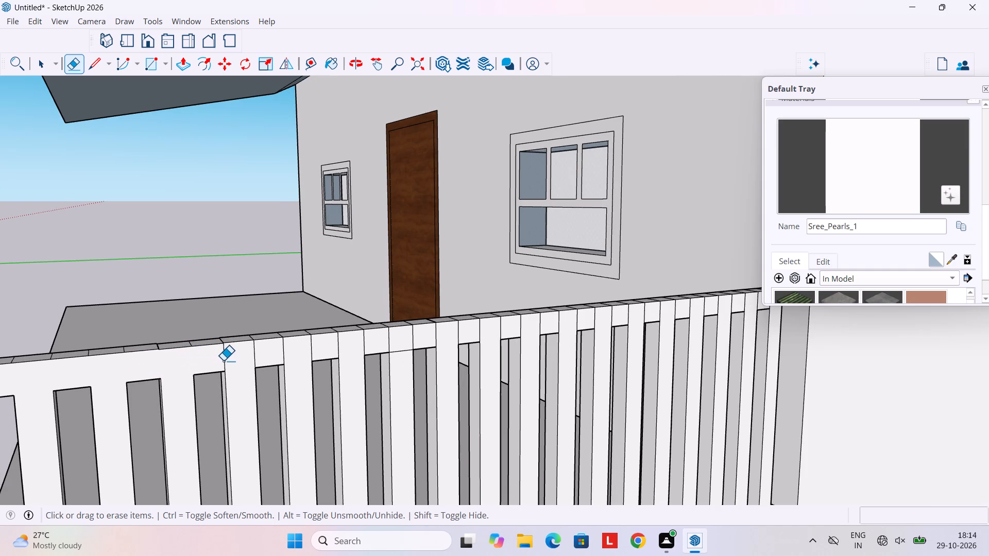
left_click(224, 361)
left_click(253, 360)
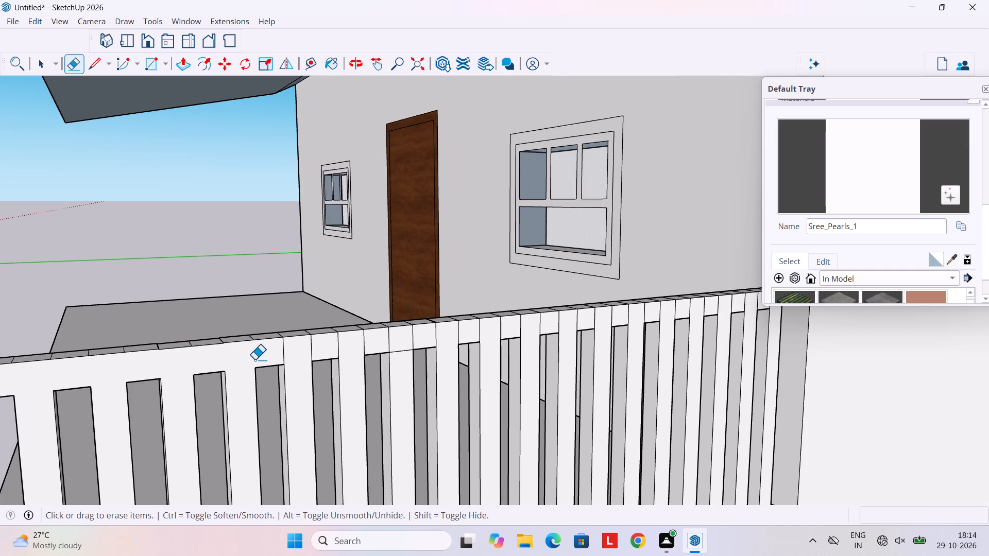
left_click(282, 352)
left_click(311, 351)
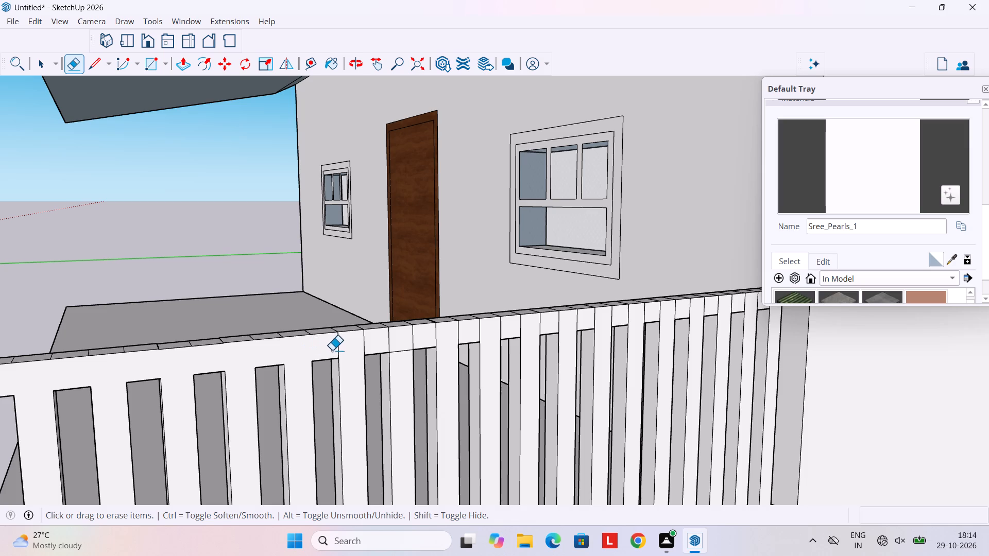
left_click(337, 348)
left_click_drag(336, 349, 426, 344)
left_click_drag(426, 344, 432, 344)
left_click(363, 346)
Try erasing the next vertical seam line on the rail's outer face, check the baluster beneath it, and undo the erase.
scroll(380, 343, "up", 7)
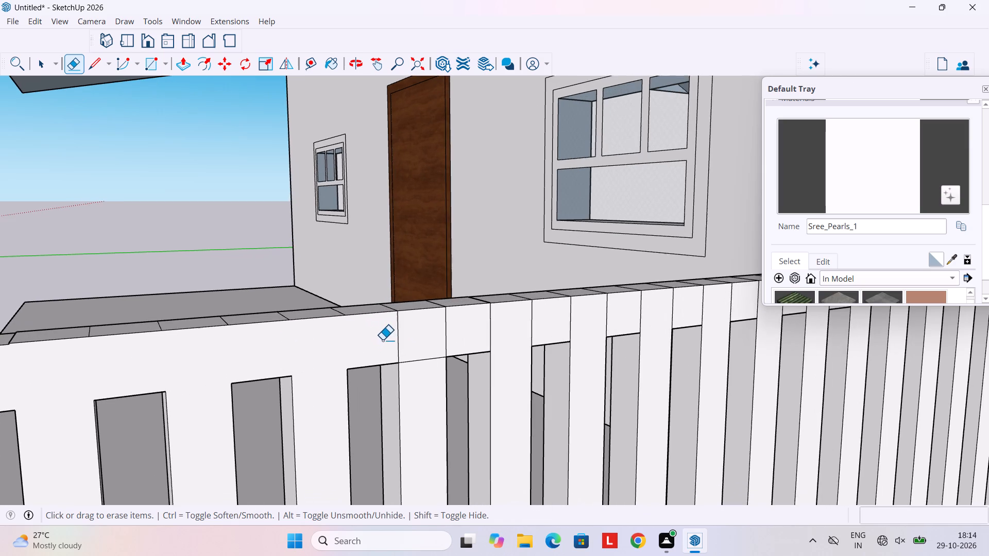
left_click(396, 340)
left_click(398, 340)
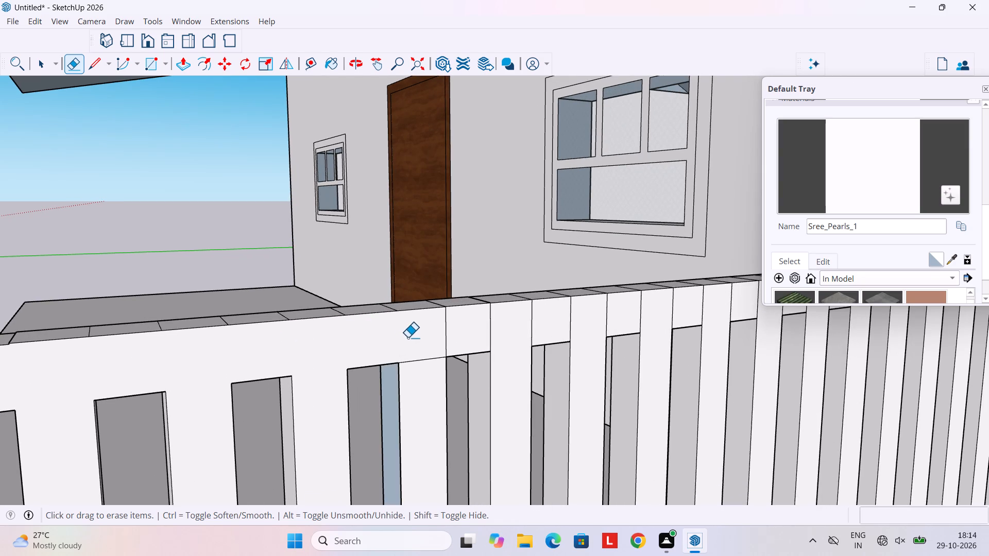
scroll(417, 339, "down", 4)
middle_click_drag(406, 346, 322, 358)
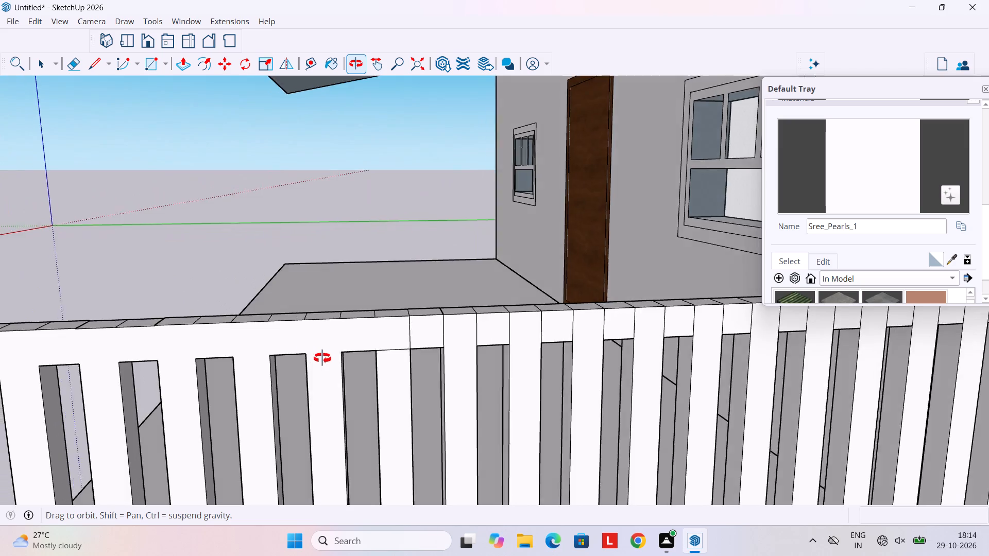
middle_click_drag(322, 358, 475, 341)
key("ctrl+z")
Erase the next five vertical seam lines on the top rail's outer face, working toward the house wall.
scroll(436, 352, "up", 2)
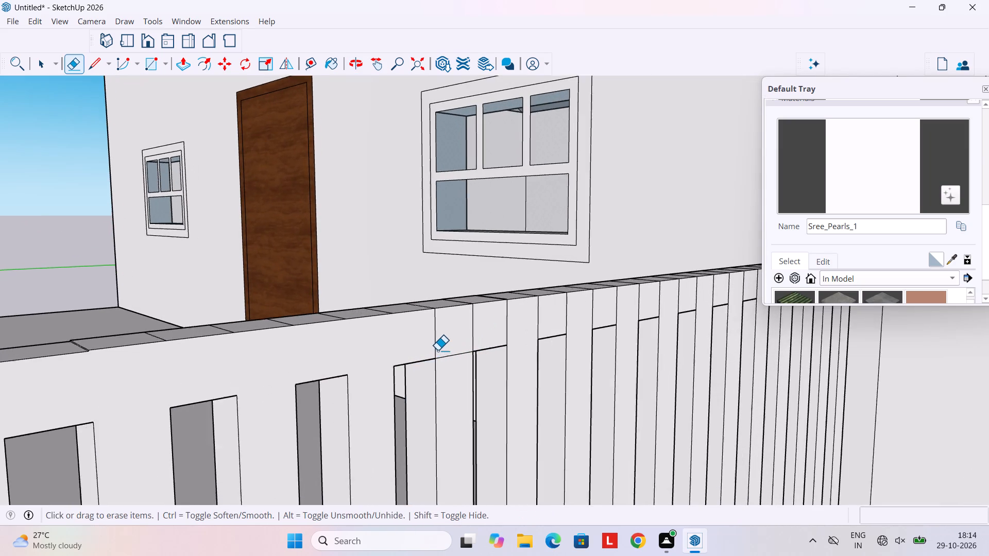
scroll(437, 351, "up", 3)
left_click(449, 357)
left_click(435, 350)
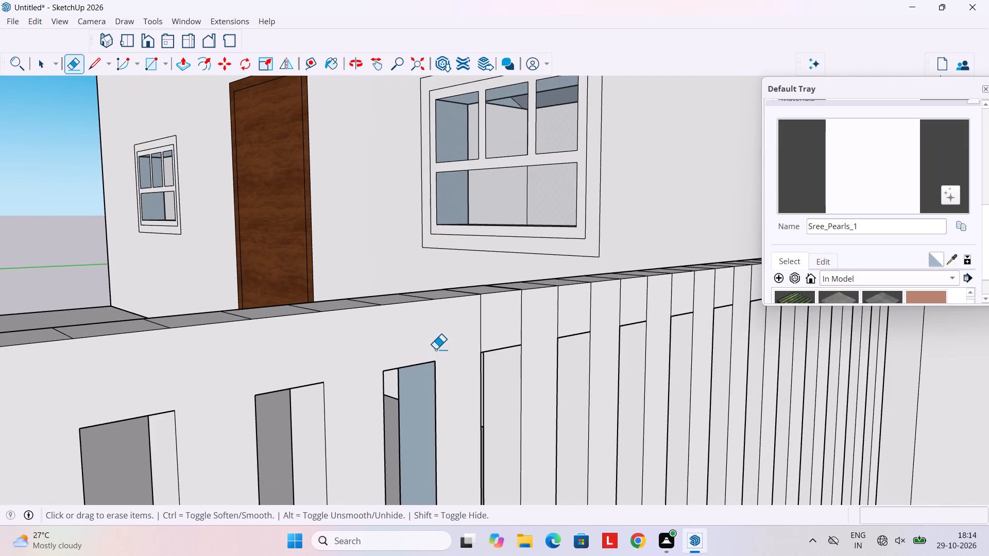
scroll(444, 345, "down", 3)
left_click(474, 338)
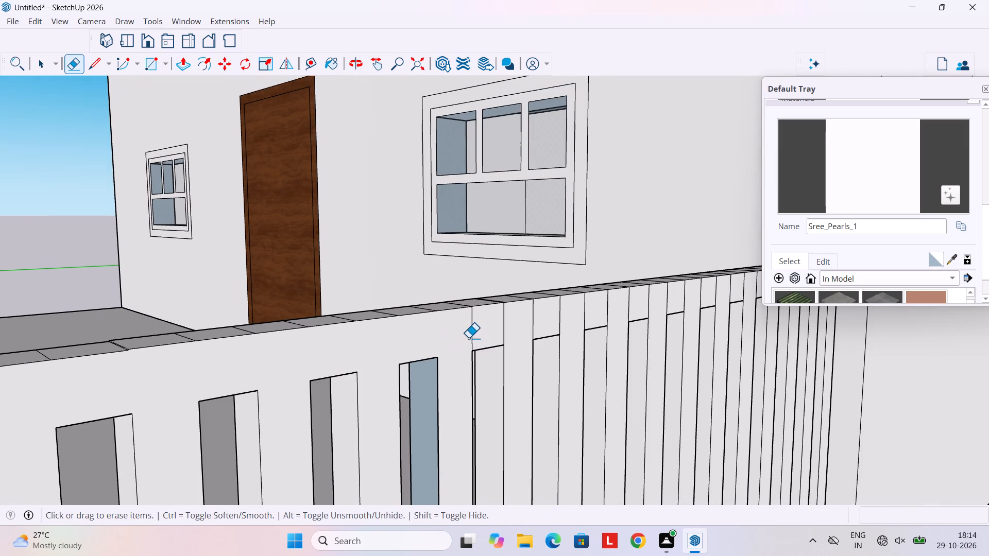
left_click(468, 338)
left_click(471, 338)
scroll(480, 338, "down", 3)
middle_click_drag(480, 338, 268, 357)
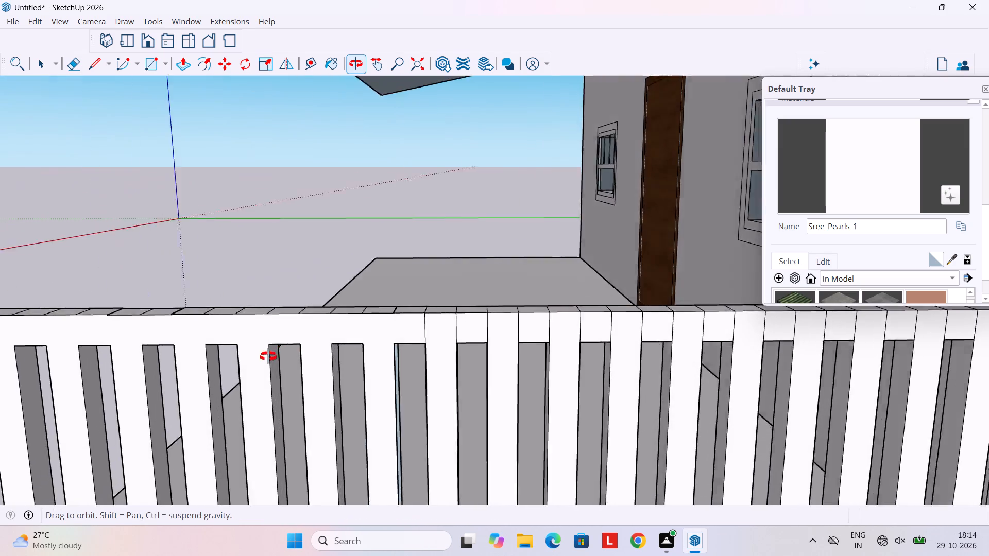
middle_click_drag(268, 357, 418, 351)
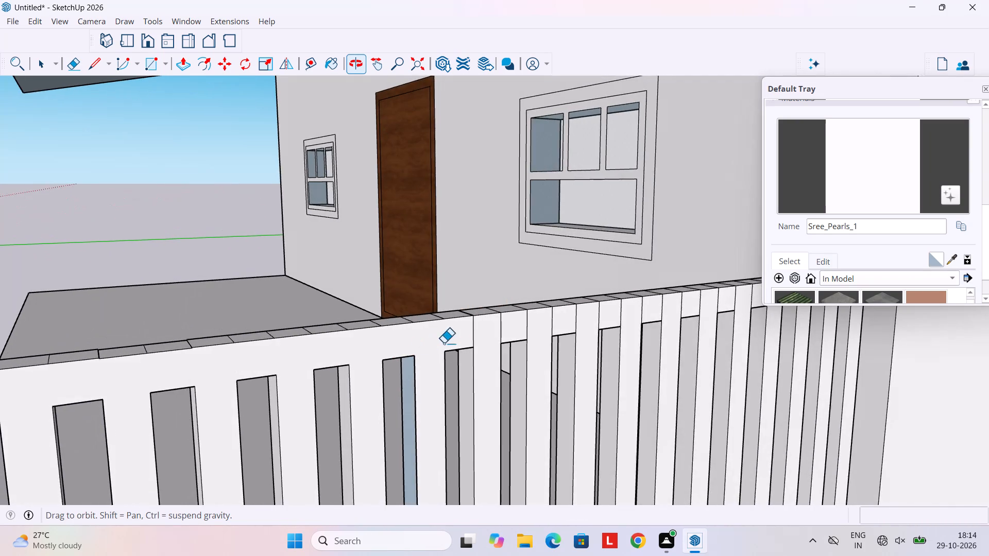
scroll(466, 337, "up", 2)
left_click(472, 335)
left_click(473, 335)
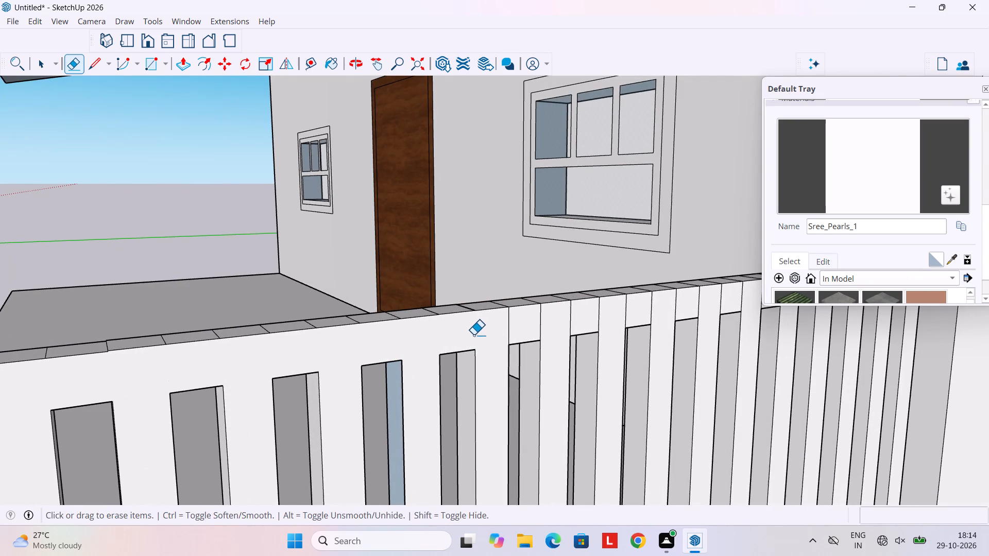
left_click(508, 332)
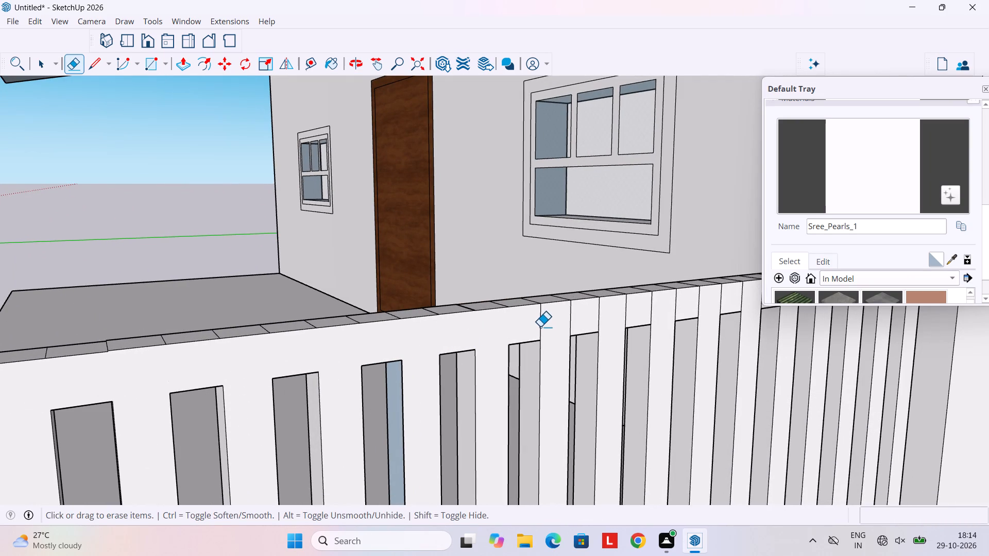
left_click(540, 327)
Erase the following eight vertical seam lines on the top rail's outer face, continuing toward the house wall.
scroll(550, 325, "down", 15)
middle_click_drag(549, 330, 510, 359)
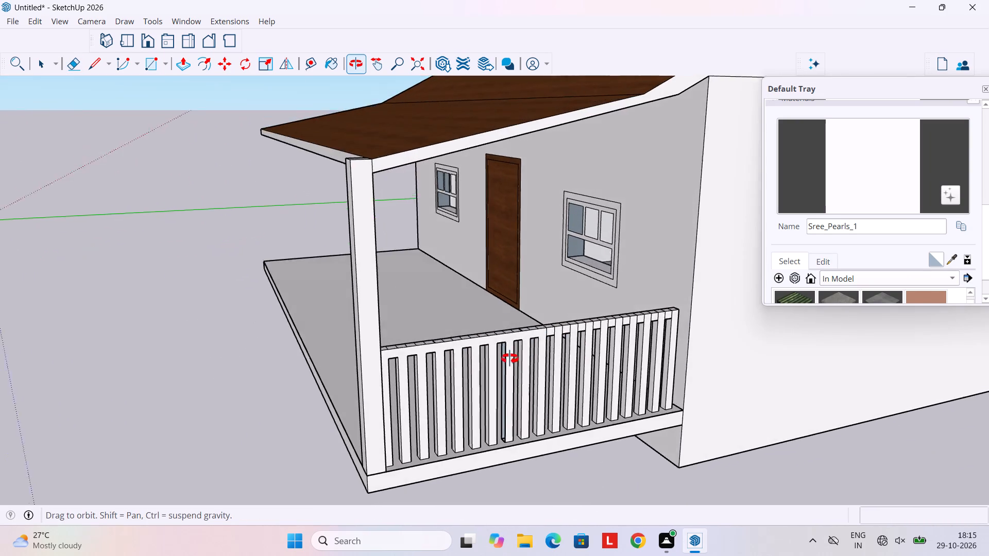
middle_click_drag(510, 359, 564, 339)
middle_click_drag(564, 338, 299, 357)
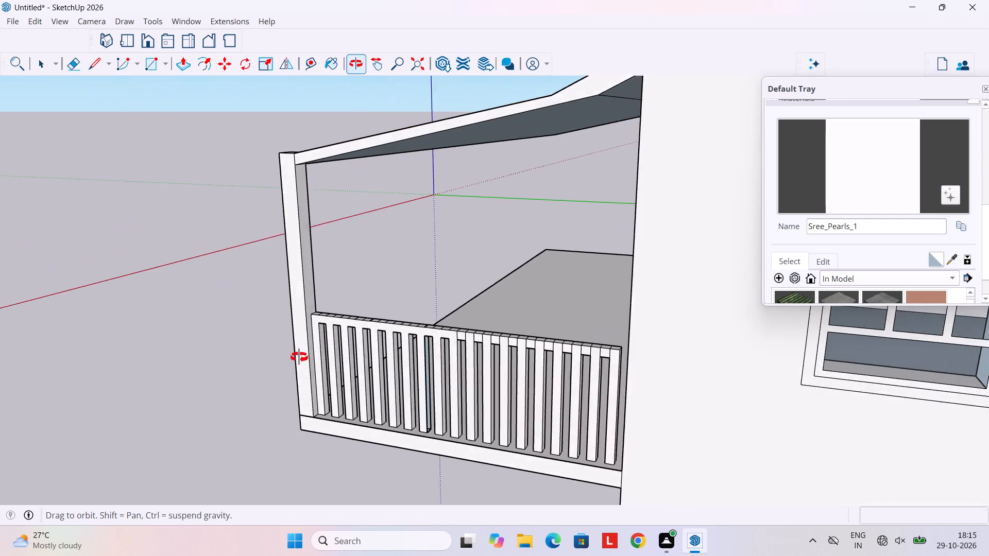
middle_click_drag(299, 357, 452, 334)
scroll(569, 307, "up", 4)
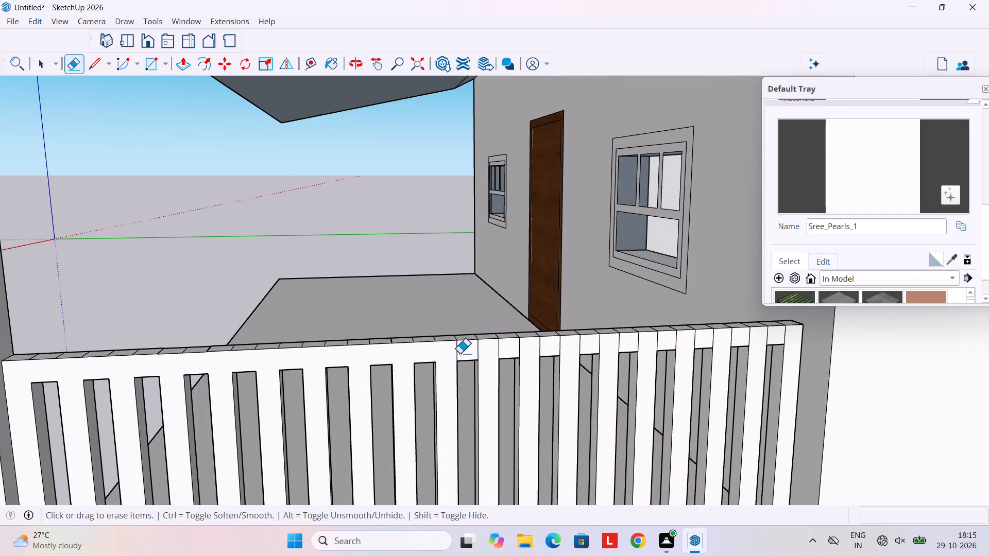
left_click(456, 354)
left_click(478, 349)
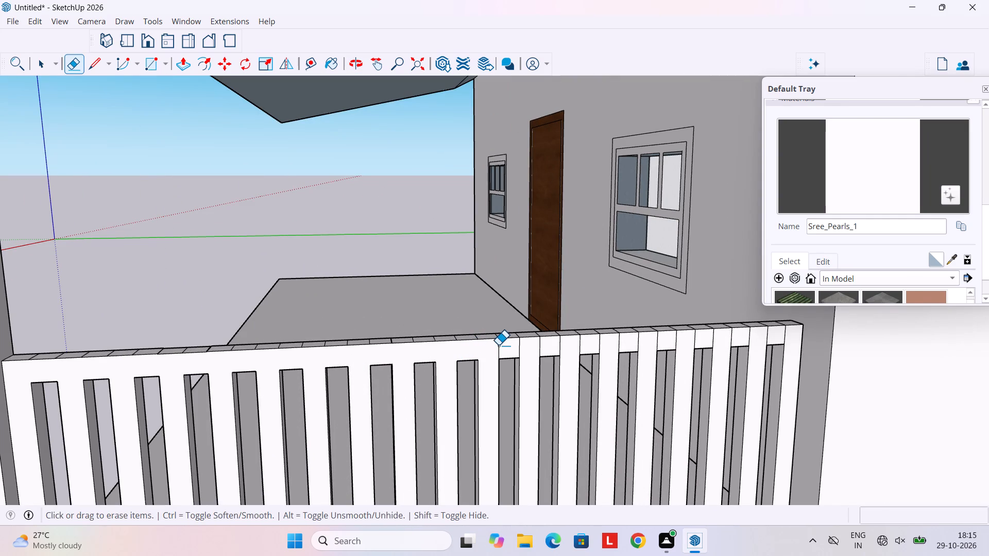
left_click(498, 345)
left_click(519, 349)
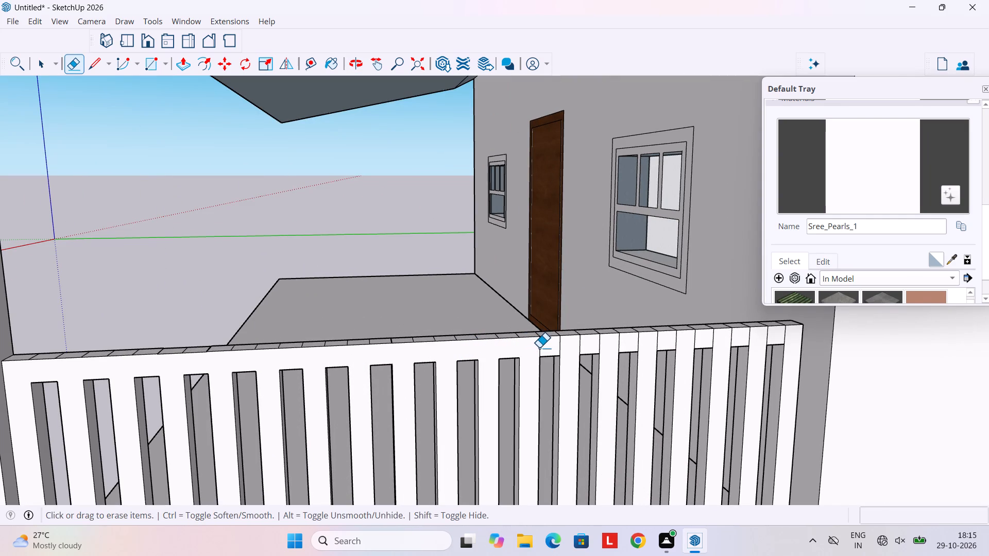
left_click(539, 348)
left_click(559, 347)
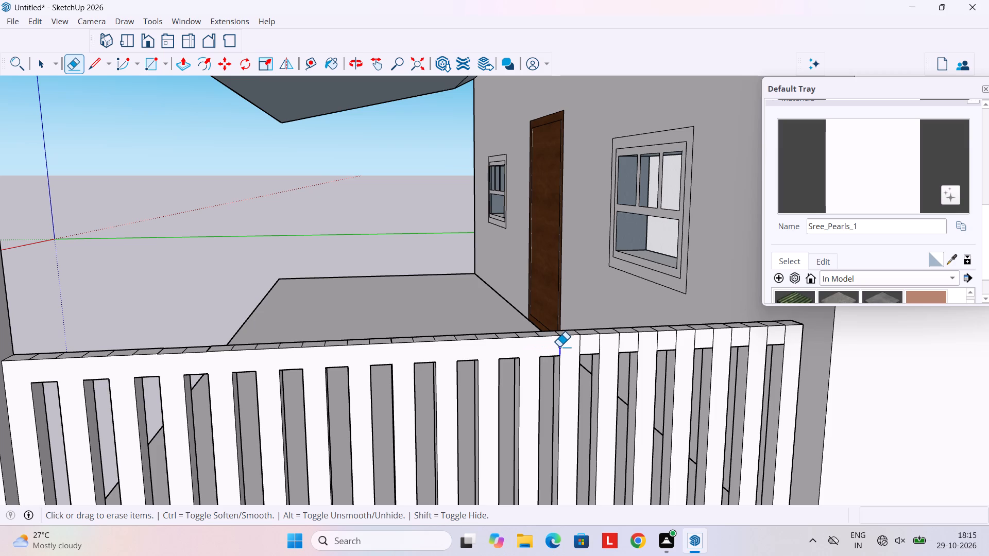
left_click(580, 347)
left_click(598, 344)
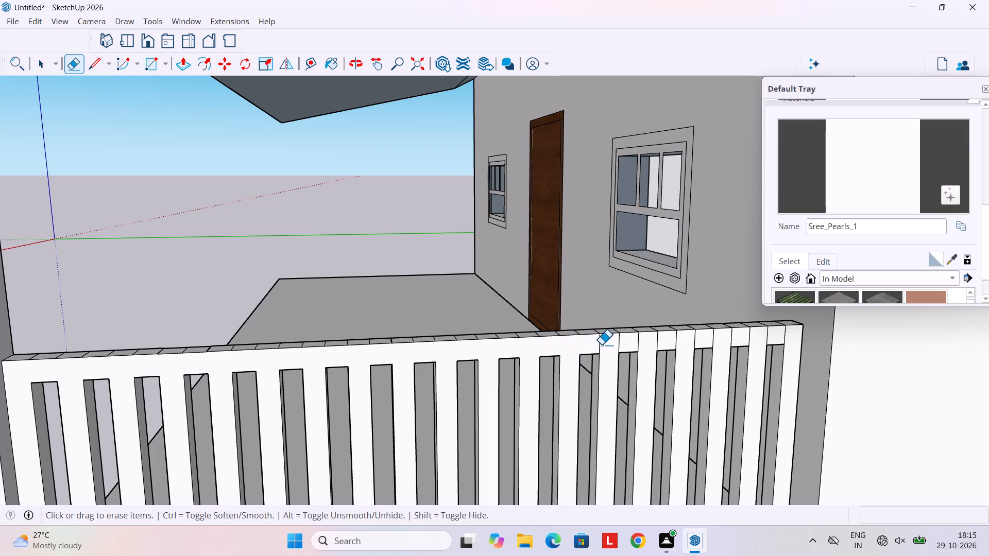
left_click(600, 345)
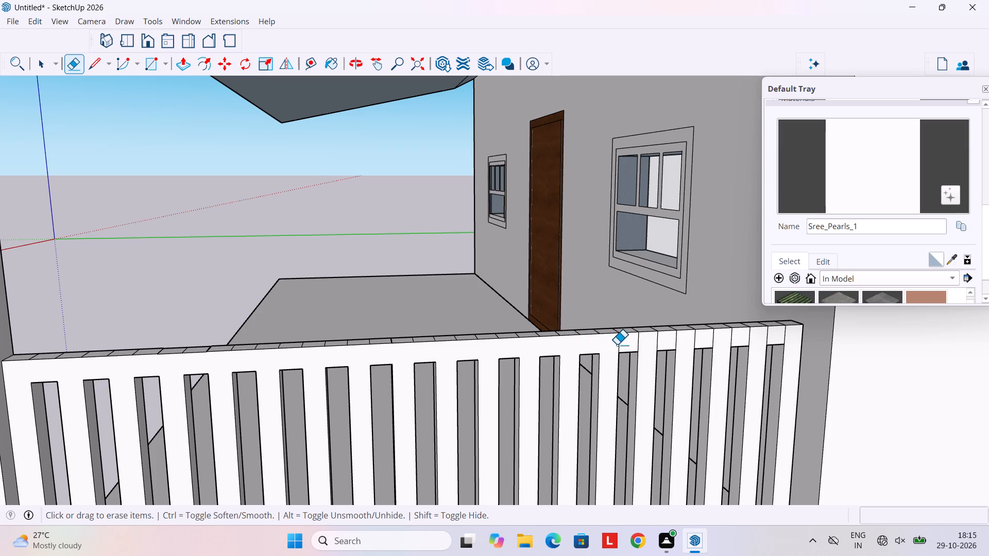
Erase the last ten vertical seam lines on the top rail's outer face, up to the baluster at the house wall.
left_click(619, 345)
left_click(638, 345)
left_click(657, 342)
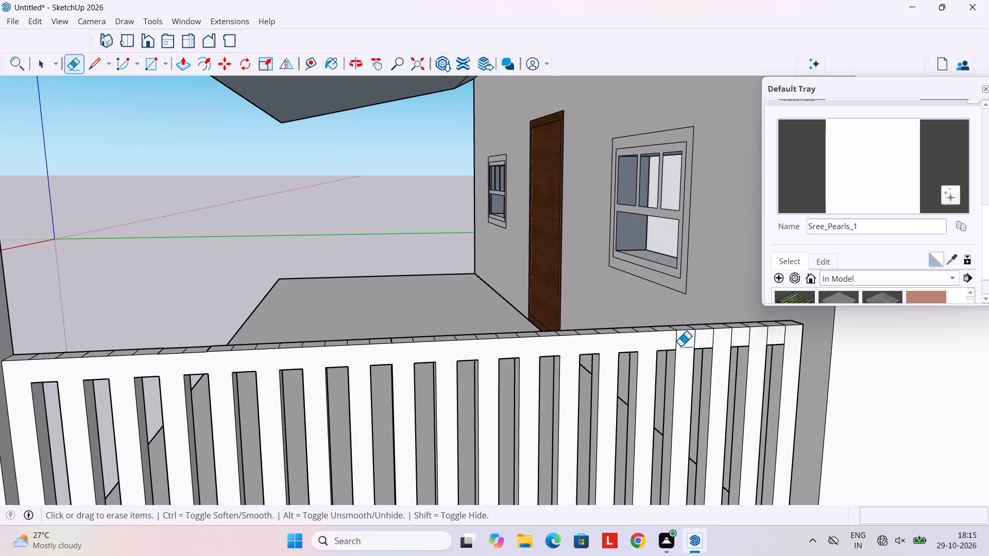
left_click(676, 343)
left_click(693, 342)
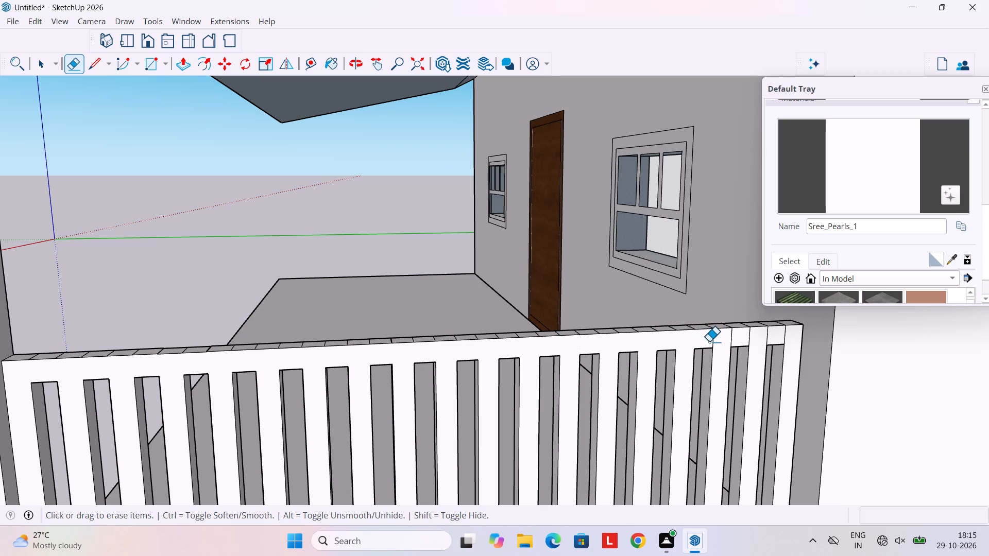
left_click(712, 342)
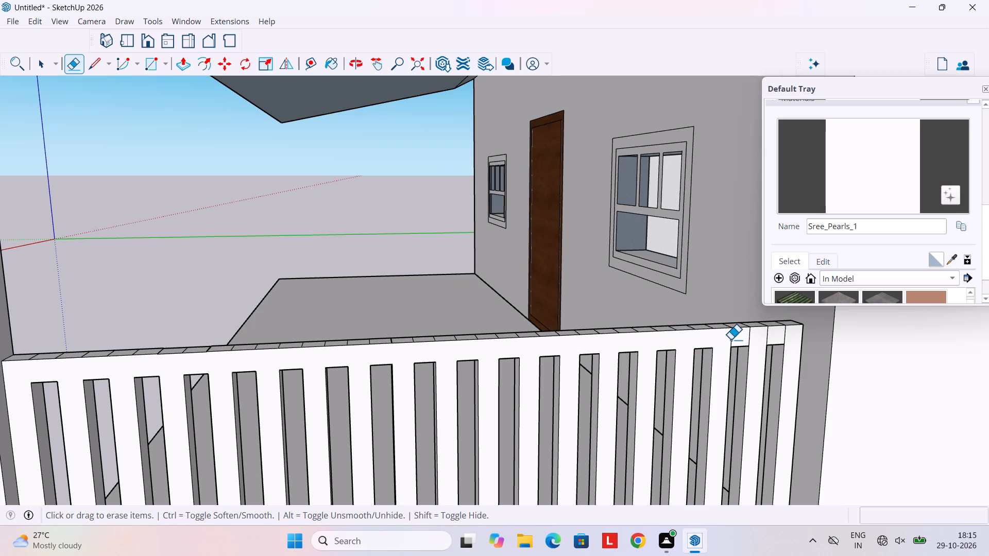
left_click(730, 340)
left_click(747, 339)
left_click(748, 338)
left_click(767, 338)
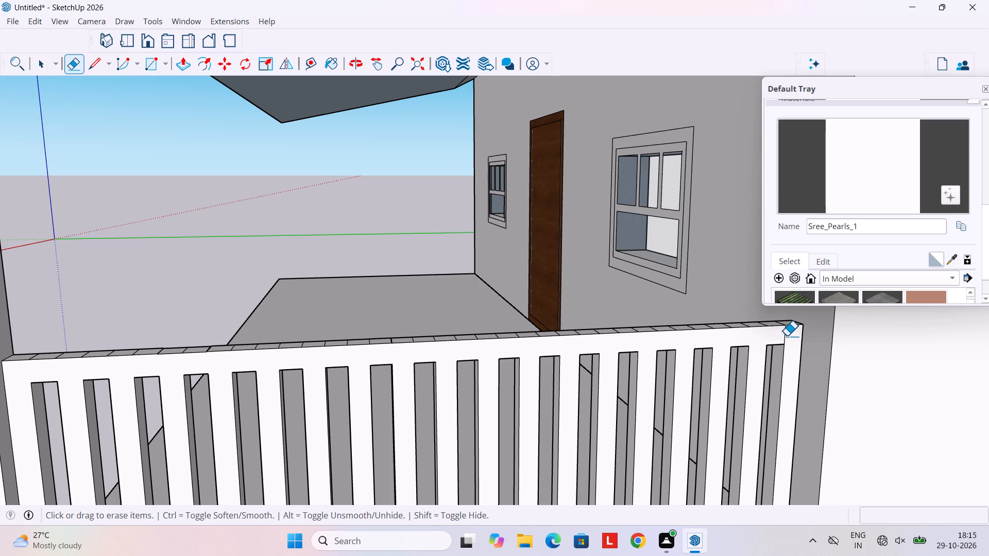
left_click(785, 336)
Erase the first five cross seam lines on the rail's upper surface, starting at the porch post.
scroll(732, 328, "down", 8)
middle_click_drag(561, 345, 539, 404)
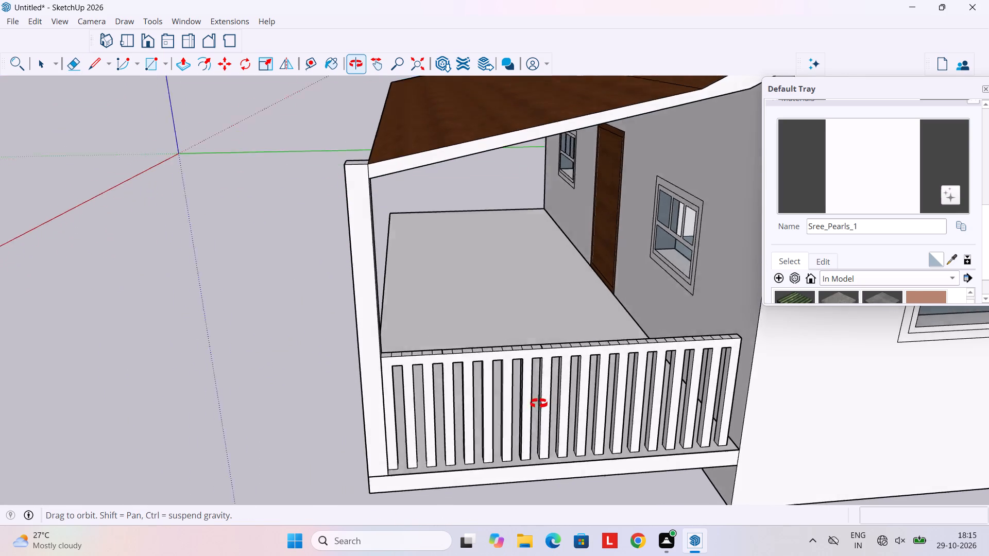
middle_click_drag(539, 404, 531, 413)
scroll(411, 367, "up", 5)
middle_click_drag(380, 344, 381, 368)
scroll(380, 366, "up", 3)
left_click(379, 364)
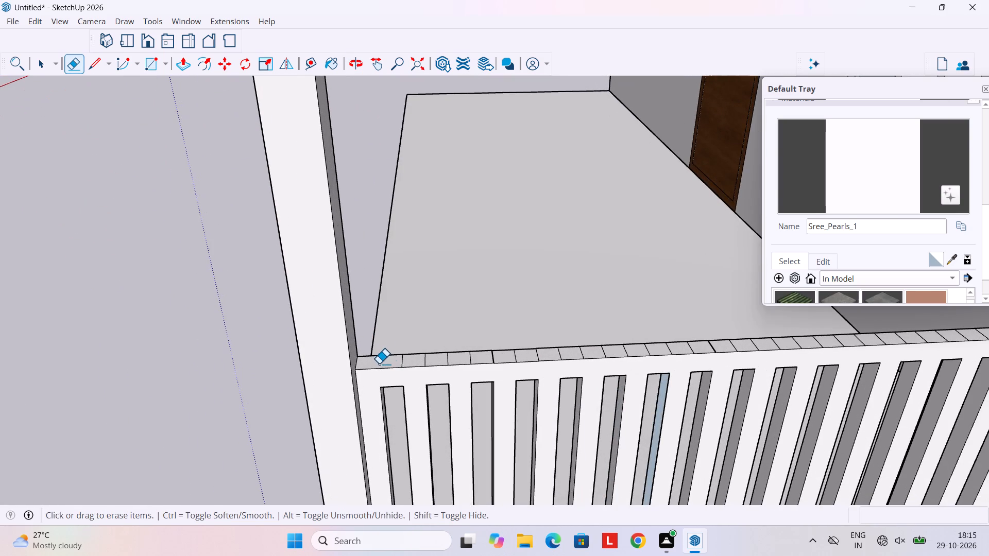
left_click(401, 358)
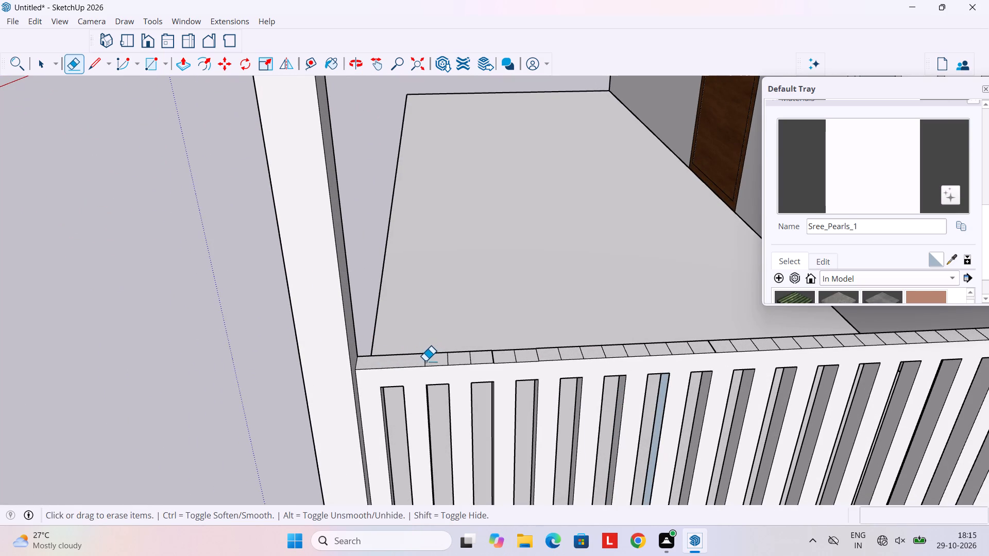
left_click(425, 361)
left_click(448, 360)
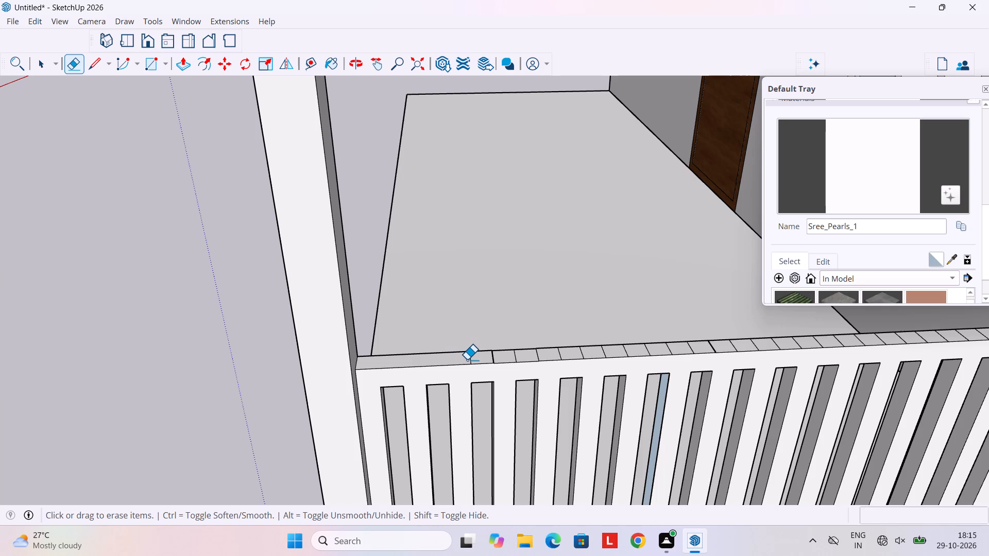
left_click(469, 360)
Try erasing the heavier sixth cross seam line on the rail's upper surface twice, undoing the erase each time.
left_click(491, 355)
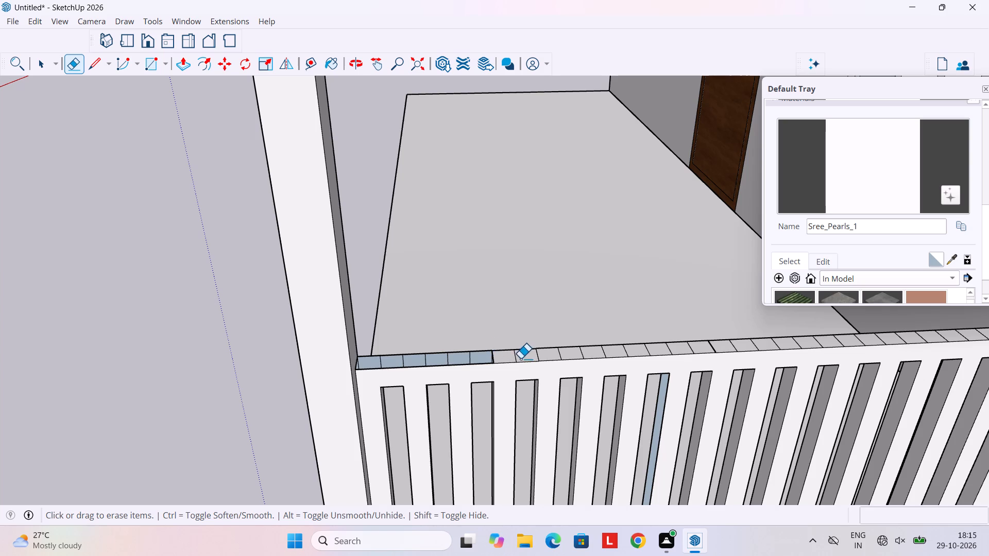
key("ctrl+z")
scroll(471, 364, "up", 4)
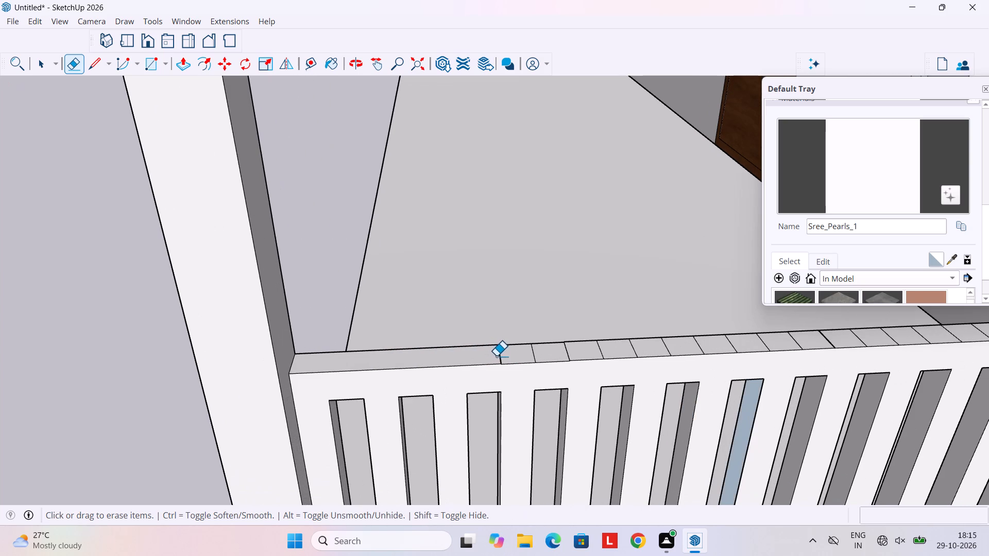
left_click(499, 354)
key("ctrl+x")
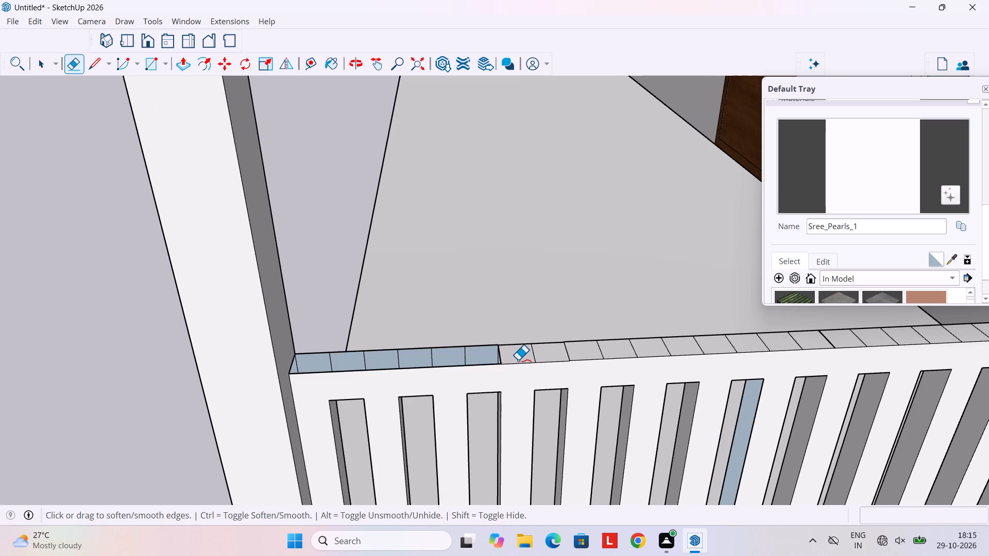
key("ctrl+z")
Soften the cross seam line just beyond the heavier one on the rail's upper surface.
scroll(518, 360, "up", 2)
left_click(537, 353)
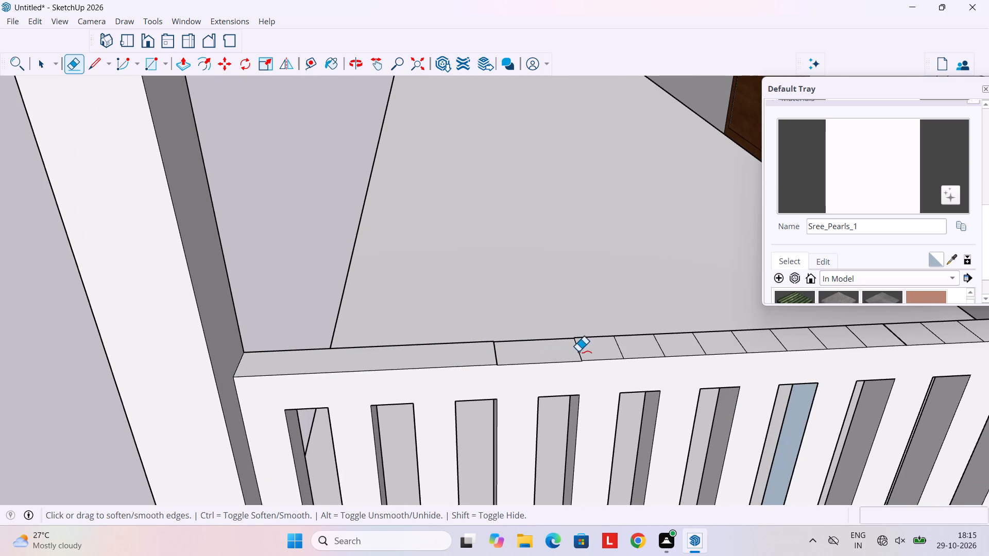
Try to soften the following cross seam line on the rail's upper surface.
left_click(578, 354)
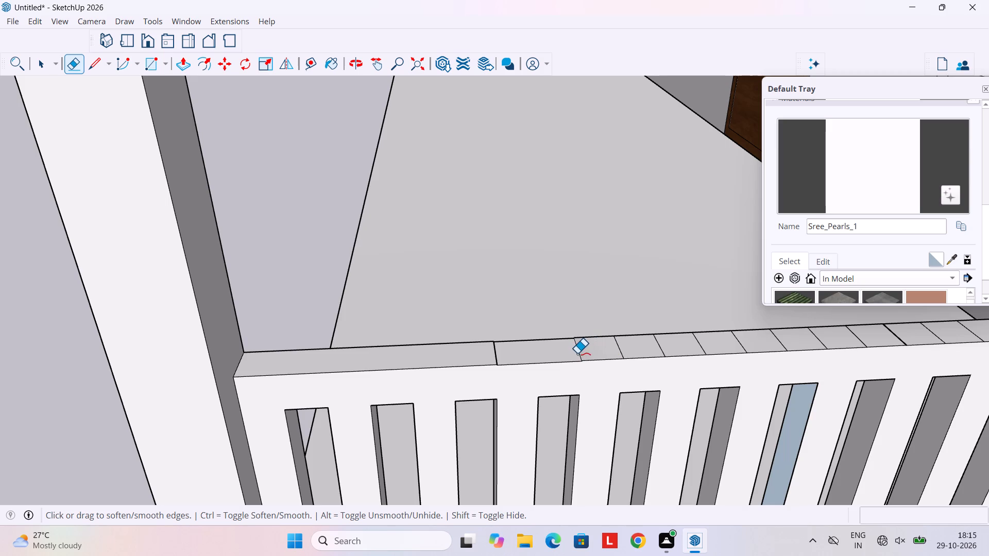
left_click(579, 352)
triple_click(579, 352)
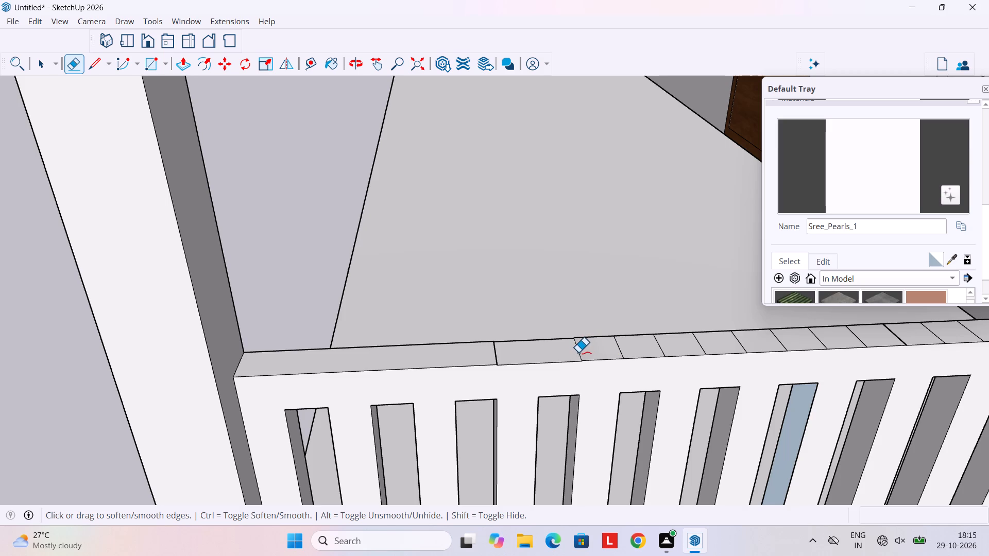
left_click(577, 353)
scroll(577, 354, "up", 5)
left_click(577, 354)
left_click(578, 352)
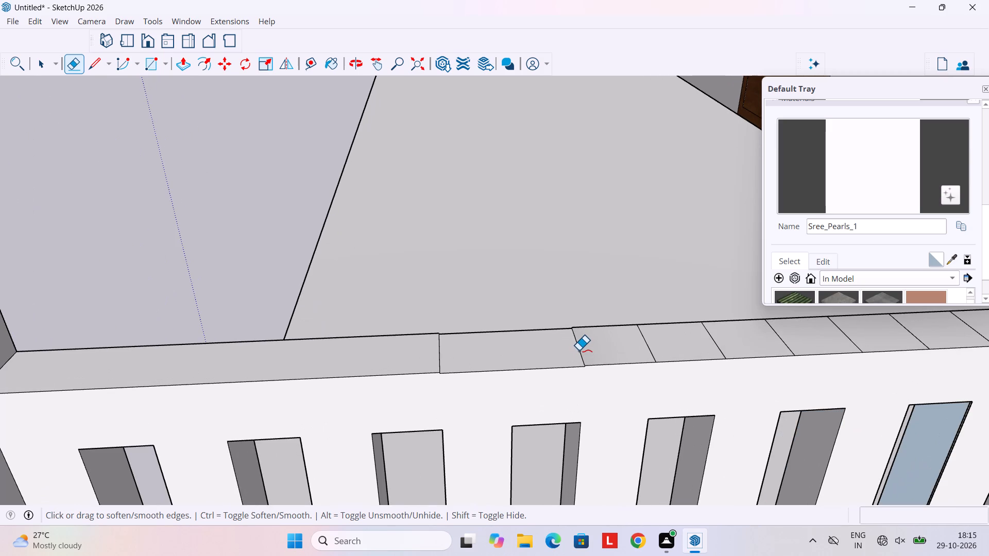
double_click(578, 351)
Examine the top rail up close and the whole porch railing from outside the house.
scroll(577, 351, "up", 1)
scroll(576, 350, "down", 4)
middle_click_drag(521, 358, 496, 268)
scroll(508, 333, "down", 2)
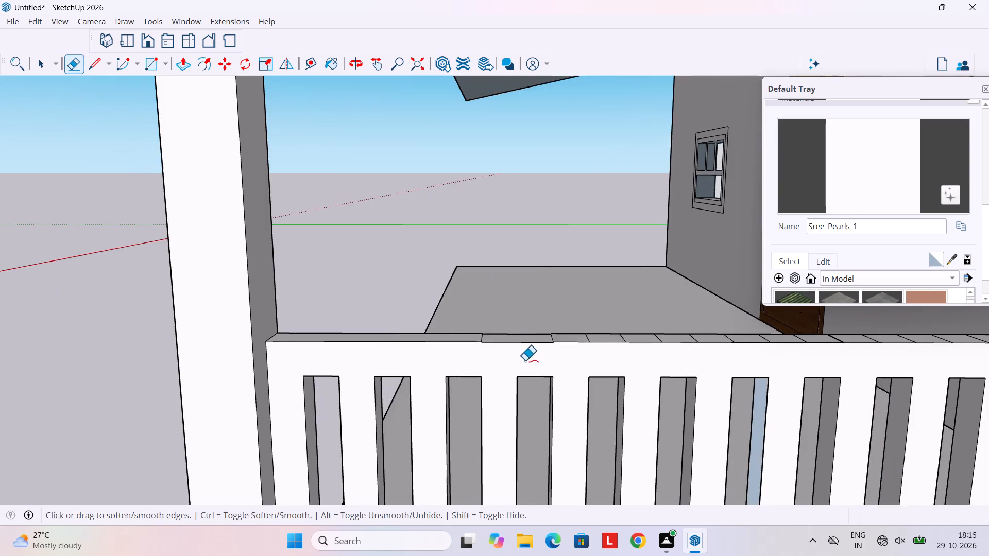
middle_click_drag(523, 365, 515, 319)
scroll(514, 352, "down", 19)
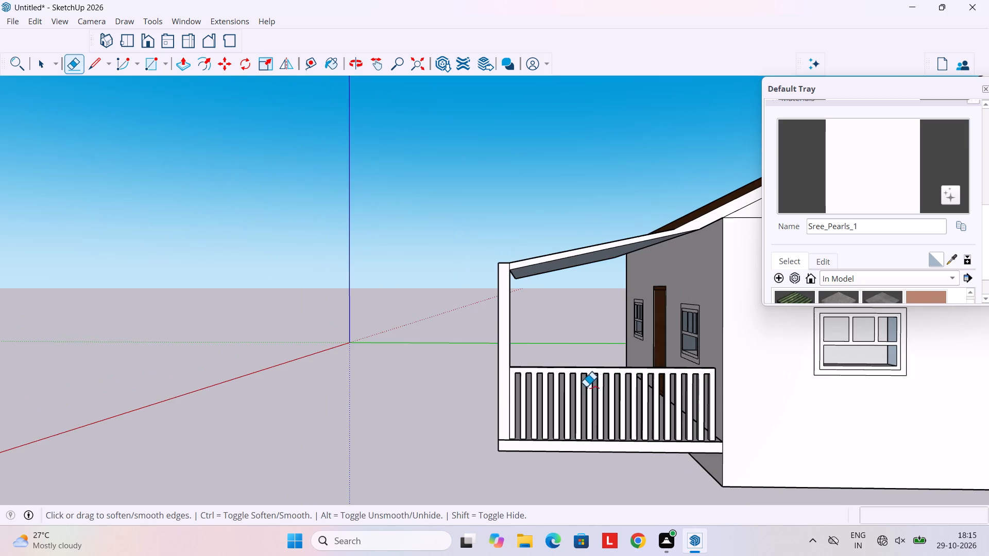
middle_click_drag(576, 397, 621, 406)
middle_click_drag(613, 405, 732, 424)
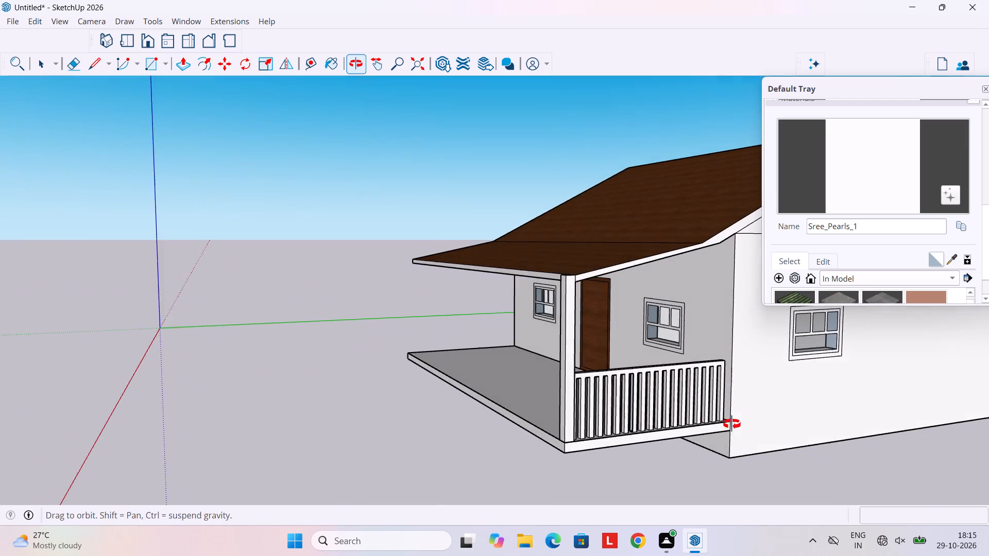
Show the Solid Colors collection in the materials browser.
middle_click_drag(732, 424, 722, 415)
scroll(679, 403, "down", 8)
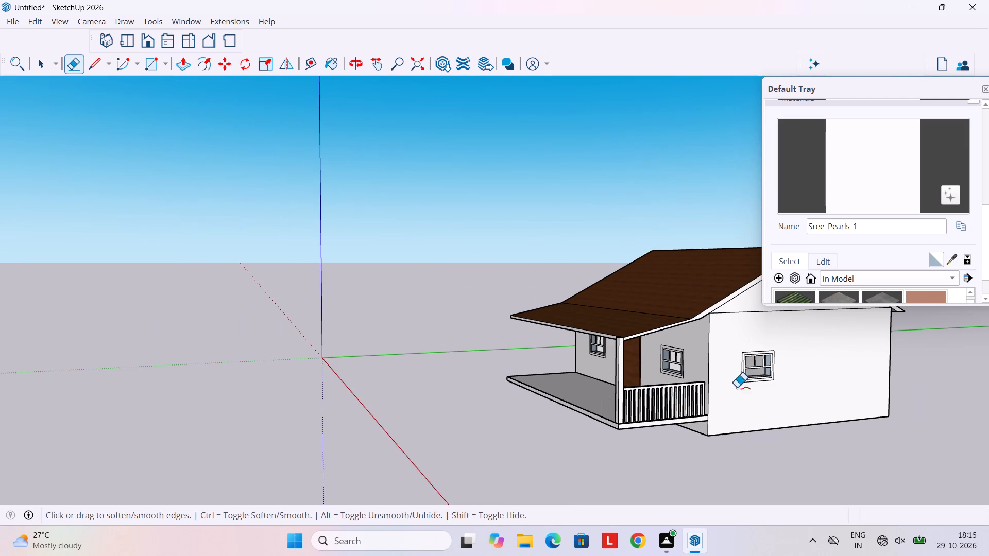
key("space")
left_click(879, 277)
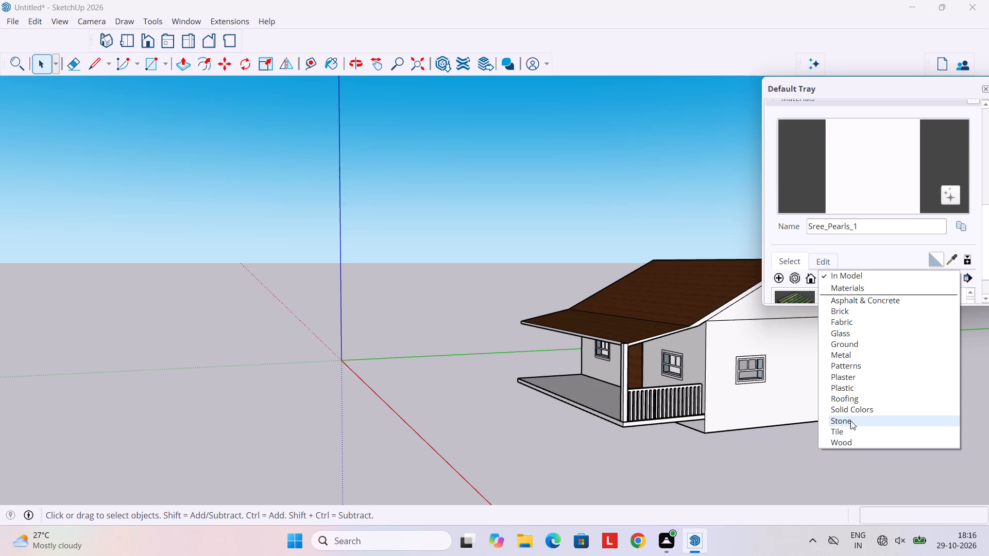
scroll(860, 385, "down", 2)
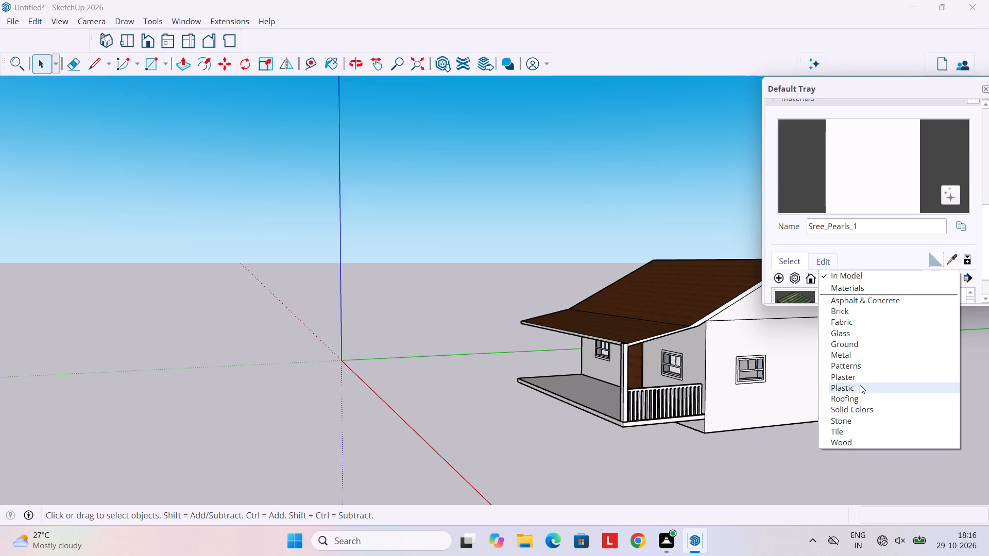
scroll(860, 385, "up", 2)
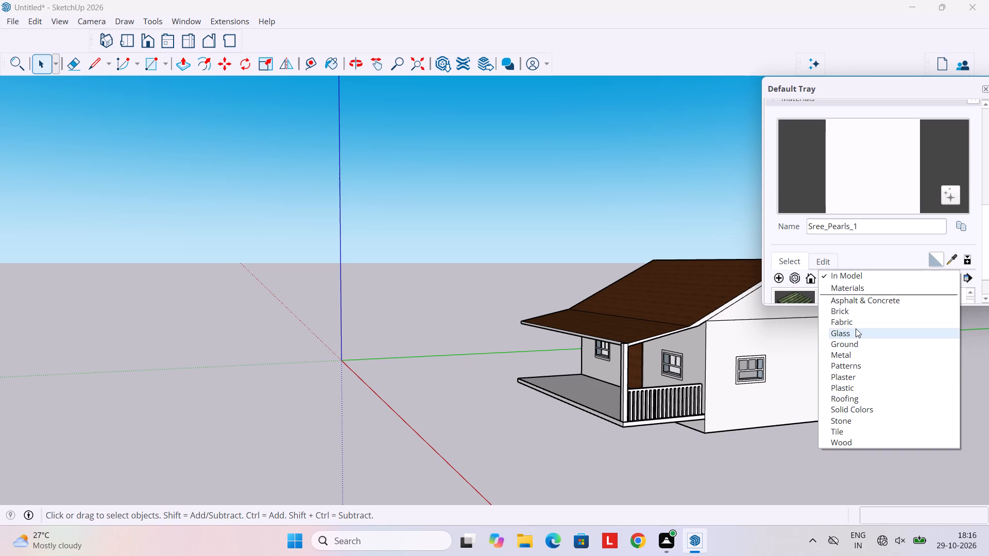
left_click(869, 408)
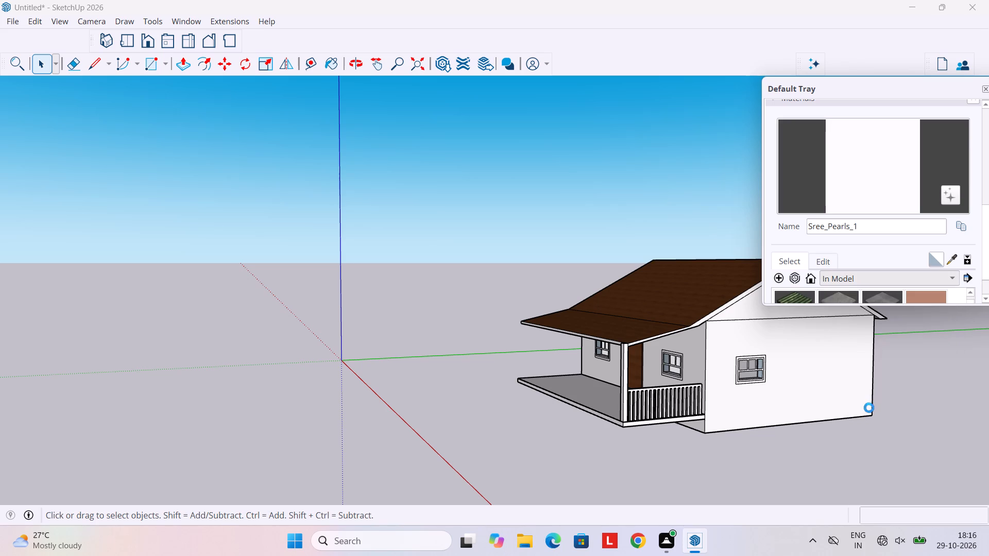
scroll(953, 293, "down", 6)
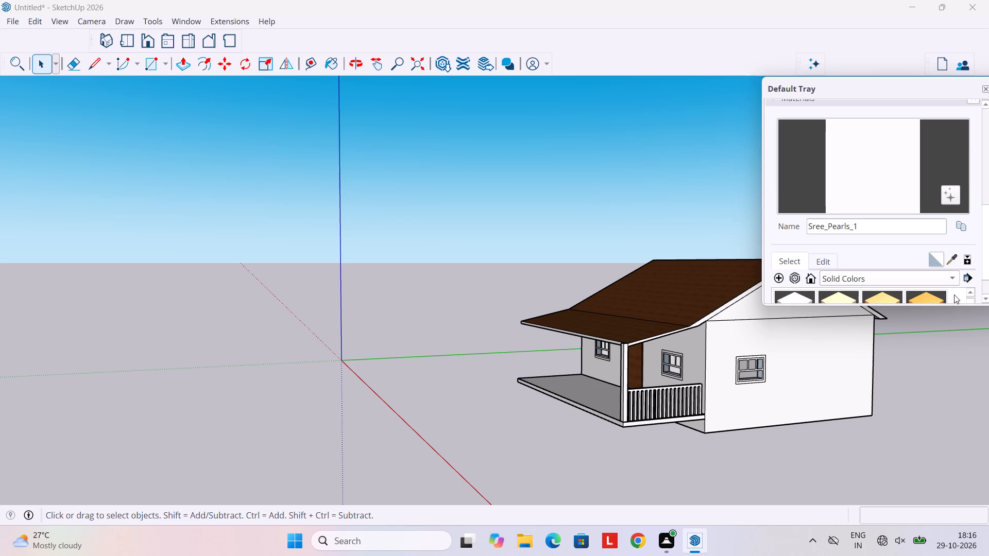
Enlarge the floating Default Tray vertically to nearly the full screen height.
left_click_drag(953, 303, 952, 429)
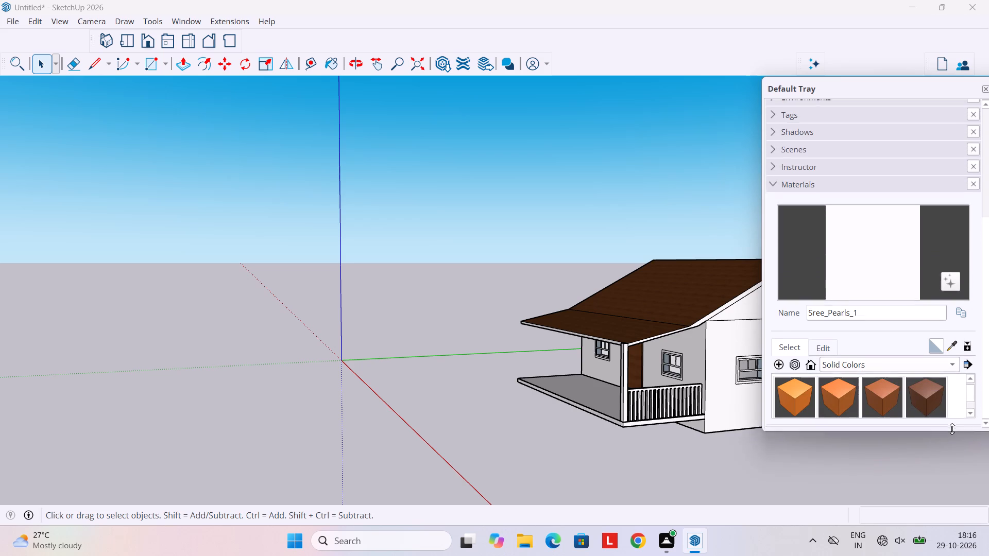
left_click_drag(952, 429, 947, 431)
scroll(942, 410, "down", 3)
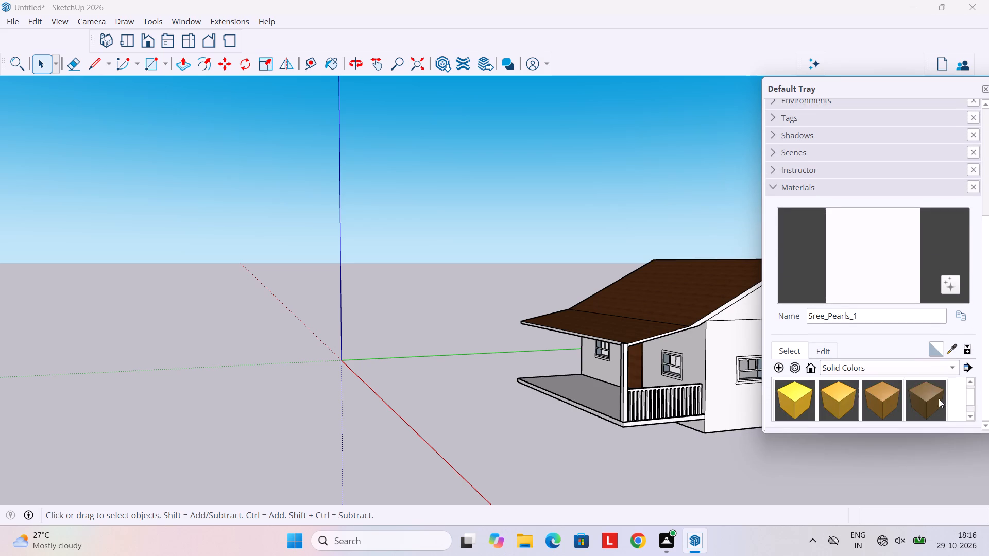
scroll(938, 394, "down", 3)
scroll(943, 386, "up", 2)
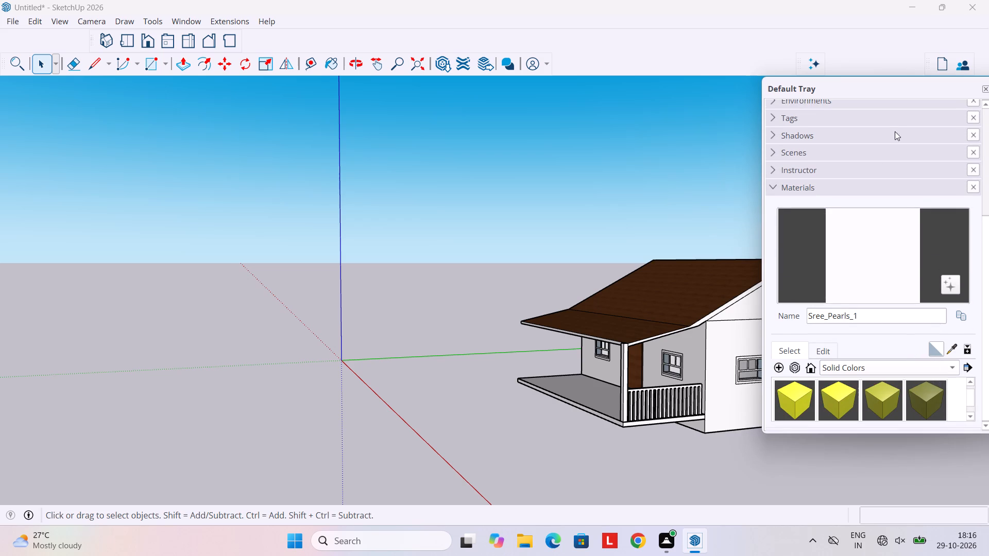
scroll(902, 318, "down", 3)
scroll(902, 318, "up", 4)
scroll(902, 317, "down", 4)
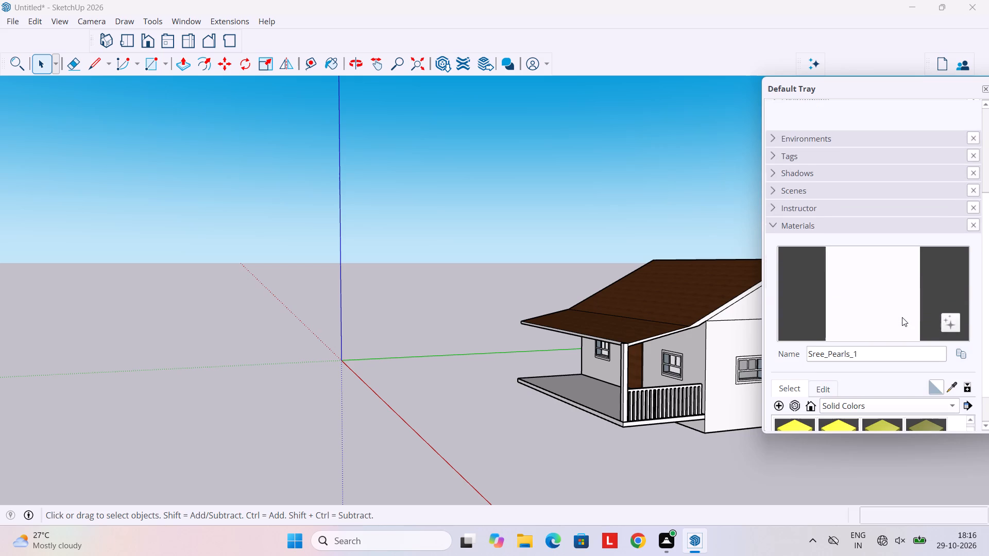
scroll(902, 317, "down", 1)
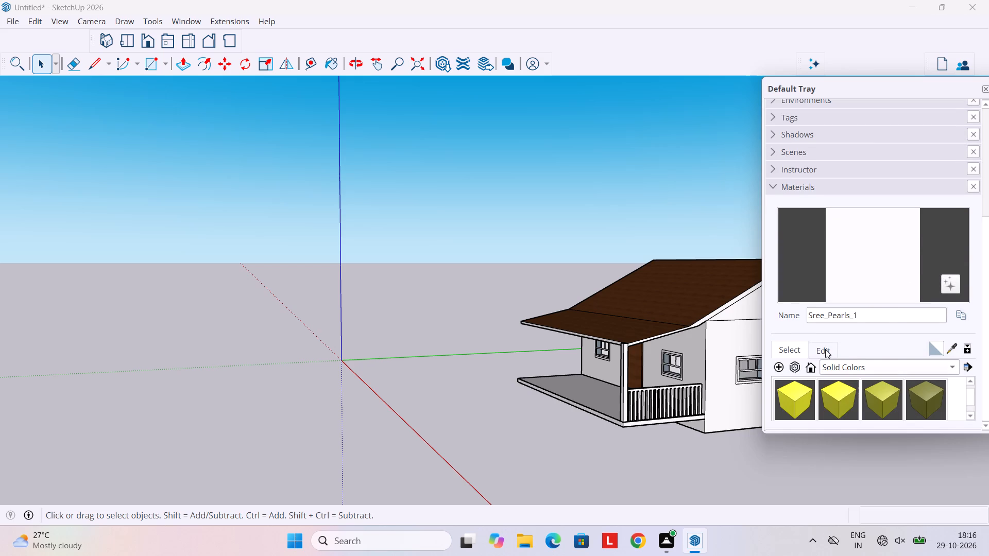
scroll(860, 364, "down", 3)
scroll(950, 403, "down", 6)
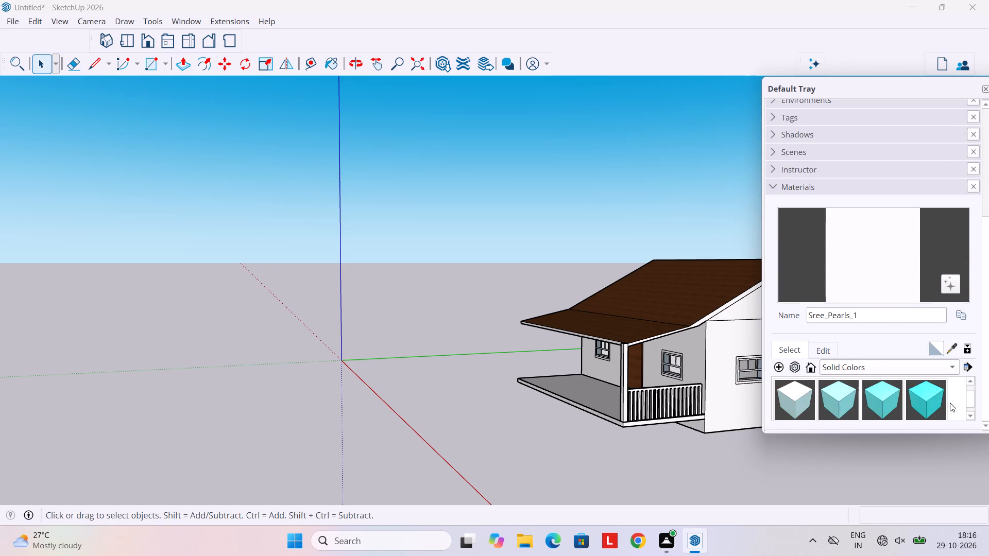
left_click_drag(936, 431, 926, 511)
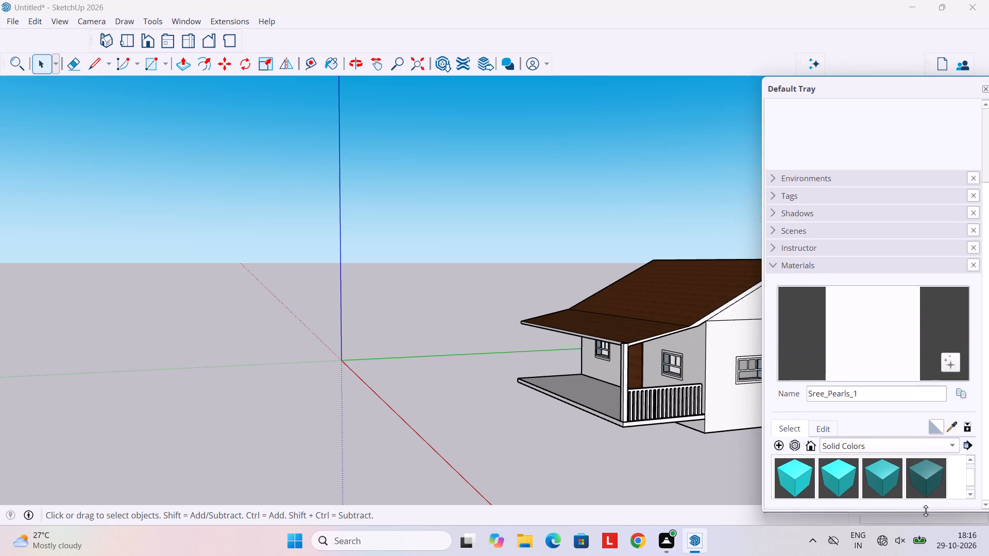
left_click_drag(926, 511, 877, 170)
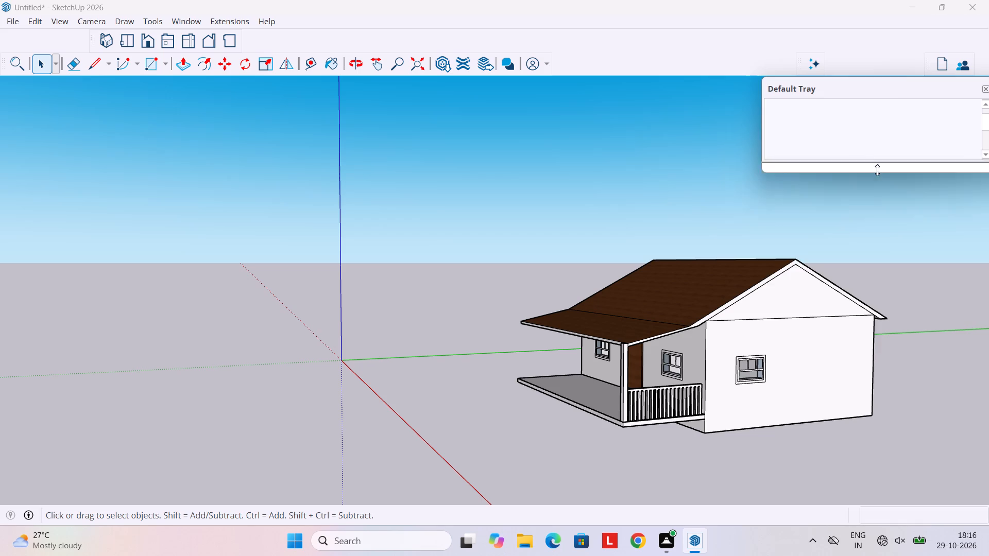
left_click_drag(877, 170, 948, 525)
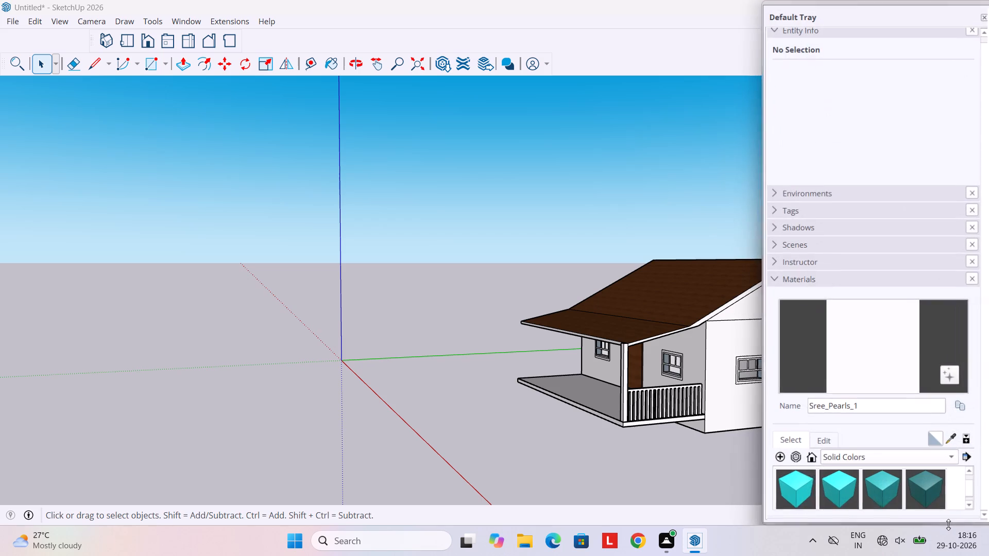
Look through the Solid Colors swatches and the materials already used in the model for a wall colour.
scroll(908, 424, "down", 5)
scroll(894, 485, "down", 9)
scroll(892, 484, "up", 3)
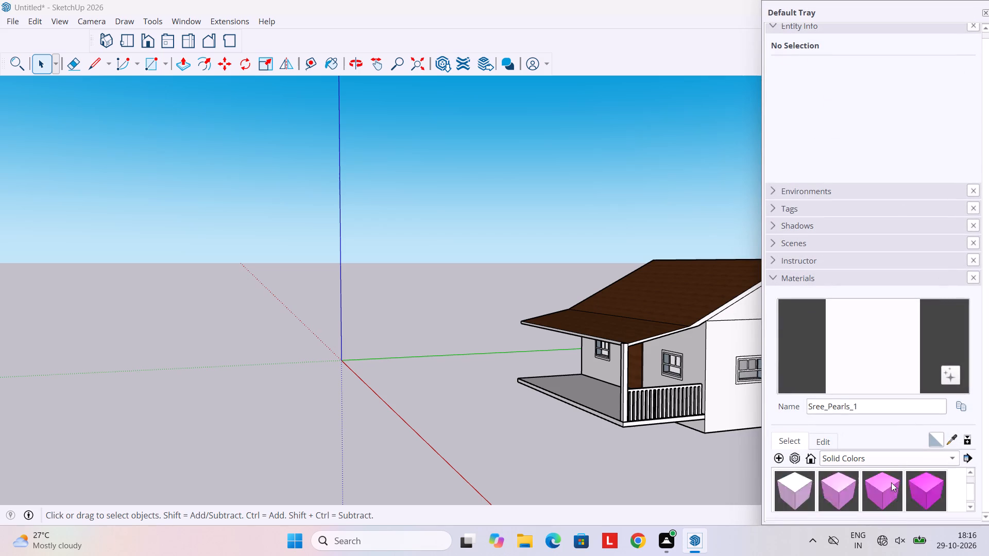
scroll(891, 482, "up", 2)
scroll(833, 92, "up", 3)
scroll(839, 60, "down", 6)
scroll(839, 60, "up", 5)
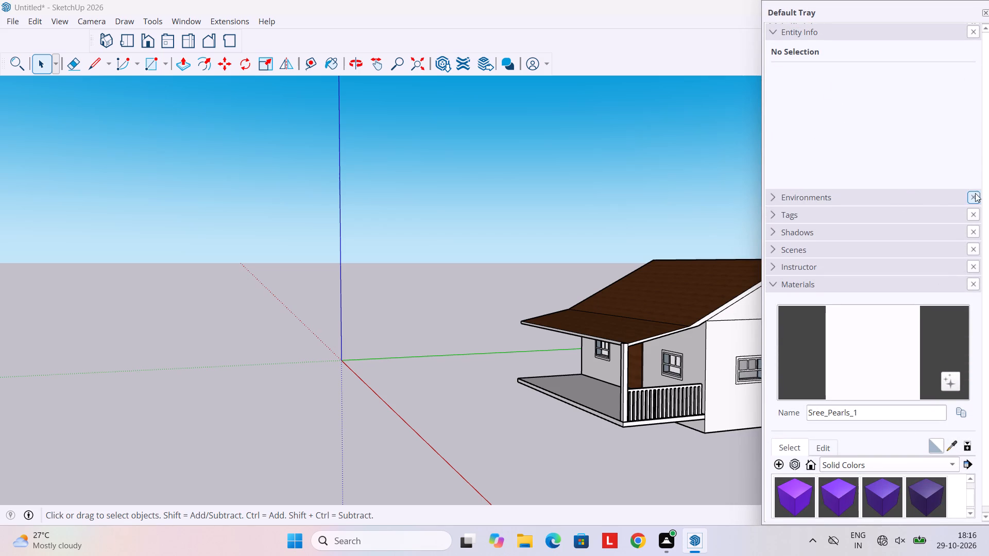
left_click_drag(988, 136, 988, 359)
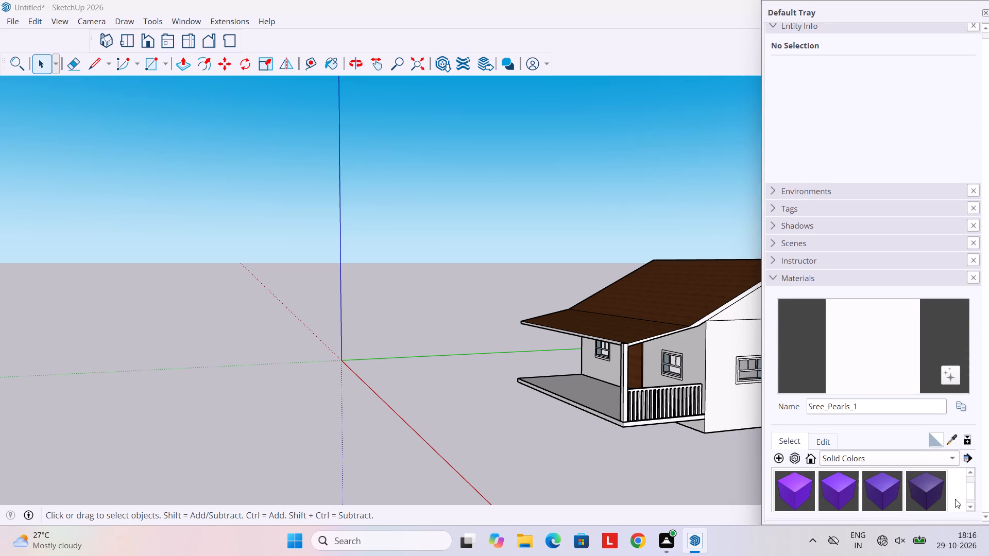
left_click(971, 509)
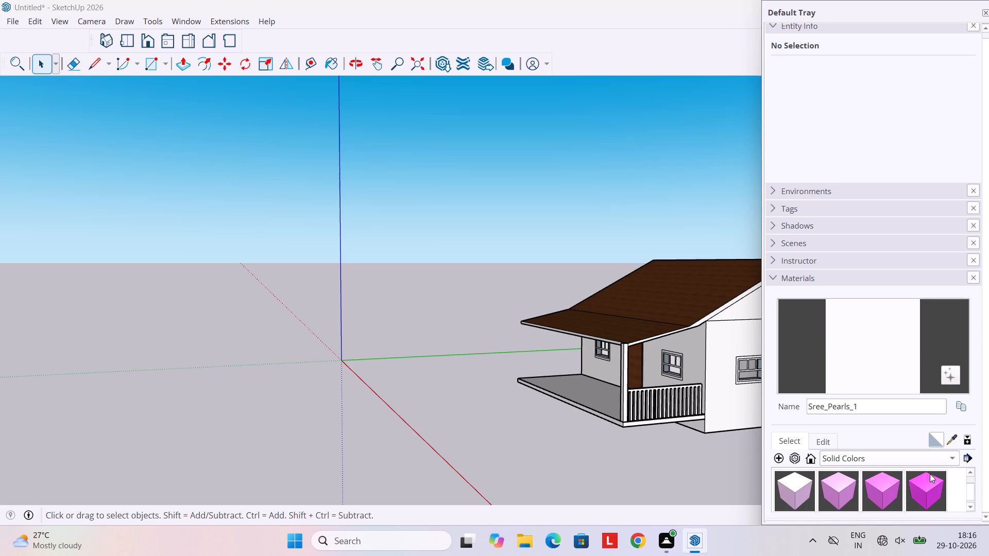
left_click(813, 461)
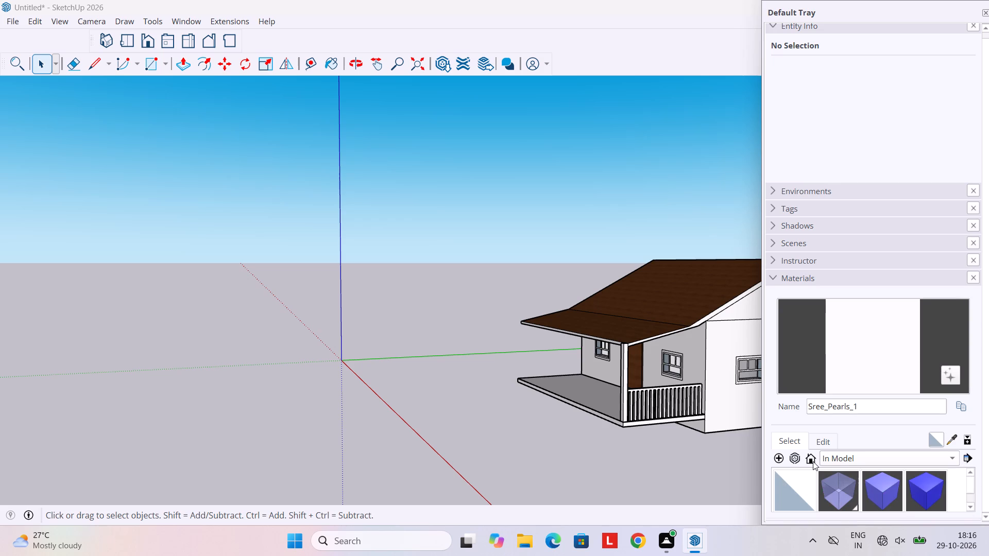
scroll(900, 495, "down", 8)
scroll(900, 495, "up", 1)
scroll(900, 495, "down", 5)
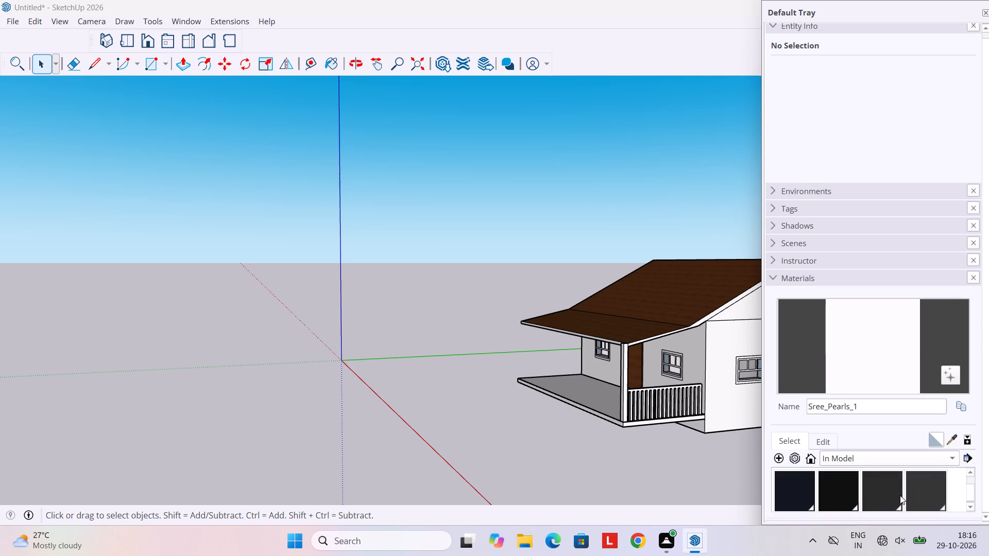
scroll(900, 495, "down", 4)
scroll(900, 495, "up", 2)
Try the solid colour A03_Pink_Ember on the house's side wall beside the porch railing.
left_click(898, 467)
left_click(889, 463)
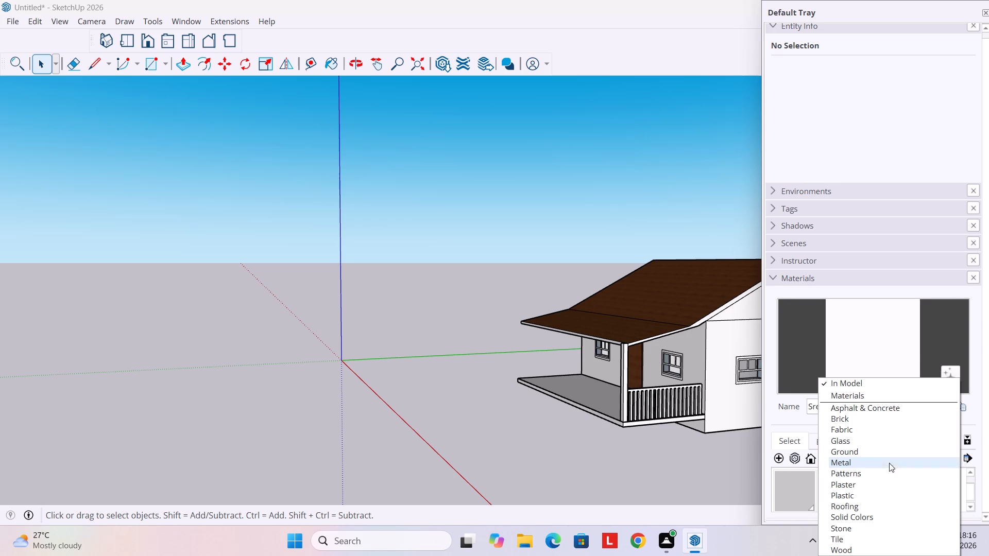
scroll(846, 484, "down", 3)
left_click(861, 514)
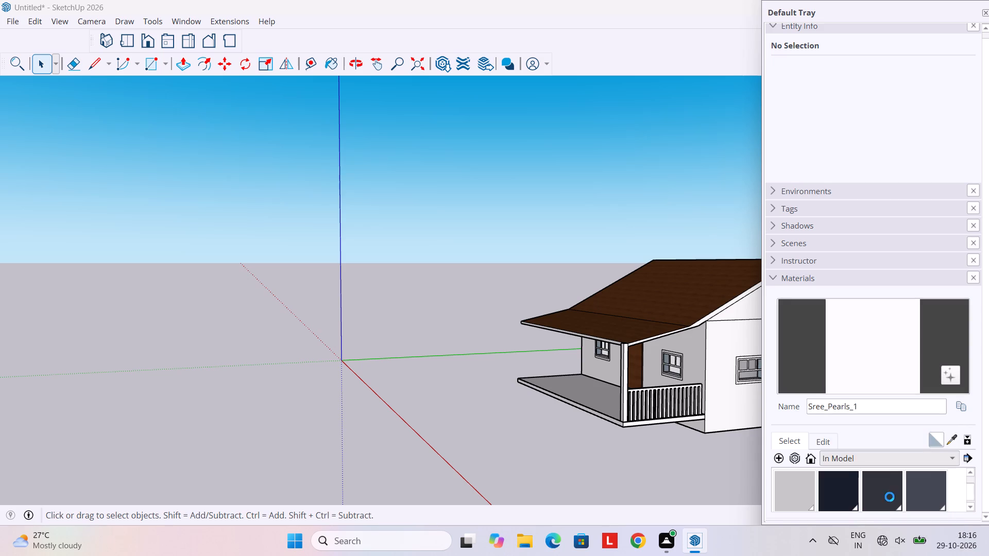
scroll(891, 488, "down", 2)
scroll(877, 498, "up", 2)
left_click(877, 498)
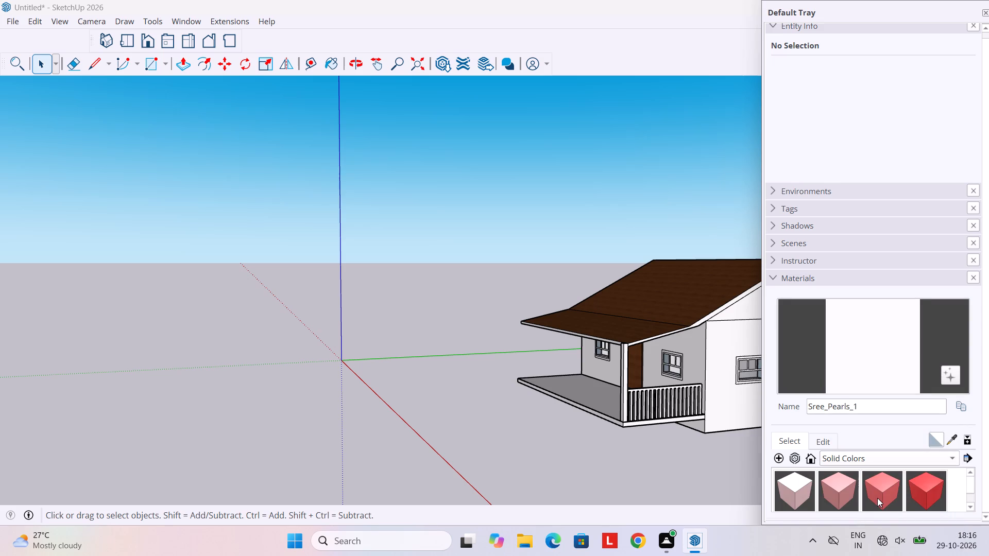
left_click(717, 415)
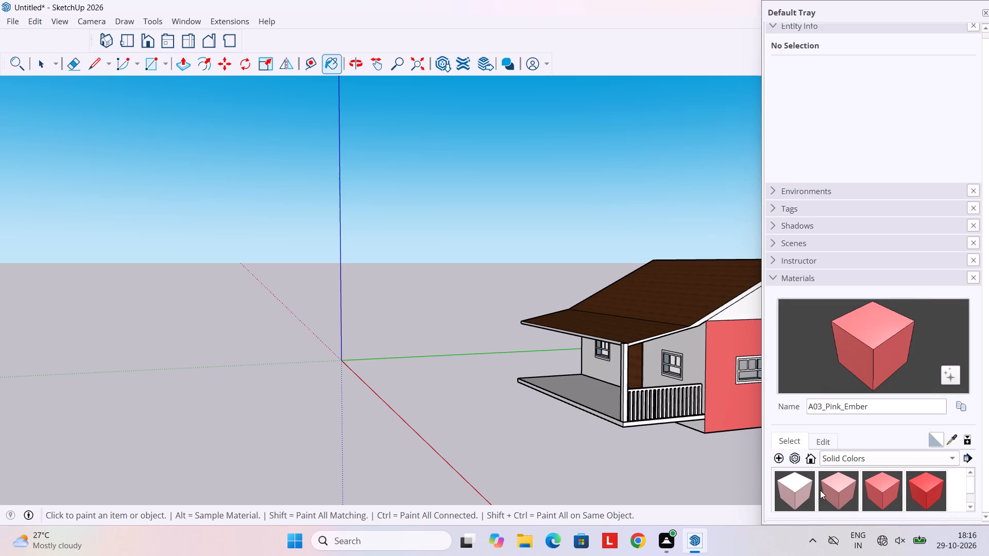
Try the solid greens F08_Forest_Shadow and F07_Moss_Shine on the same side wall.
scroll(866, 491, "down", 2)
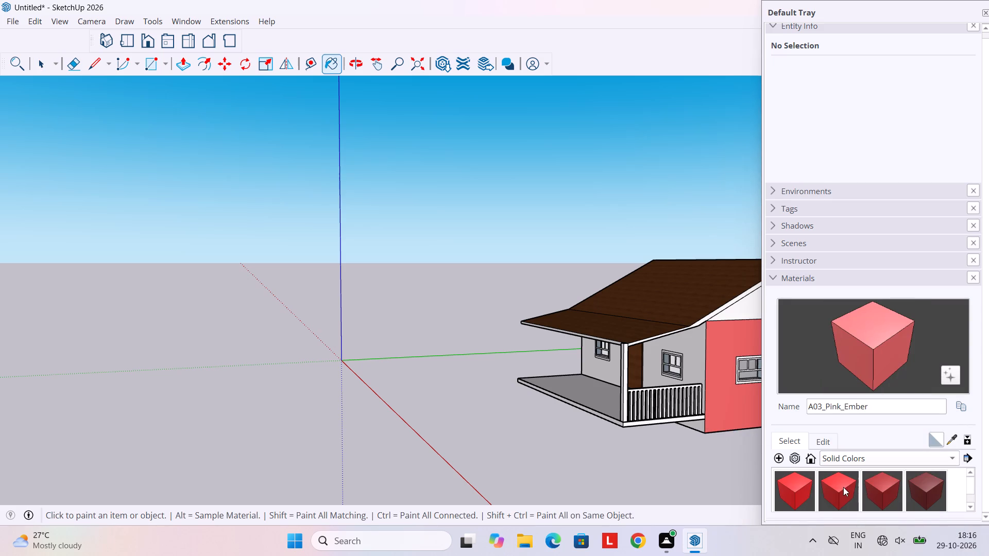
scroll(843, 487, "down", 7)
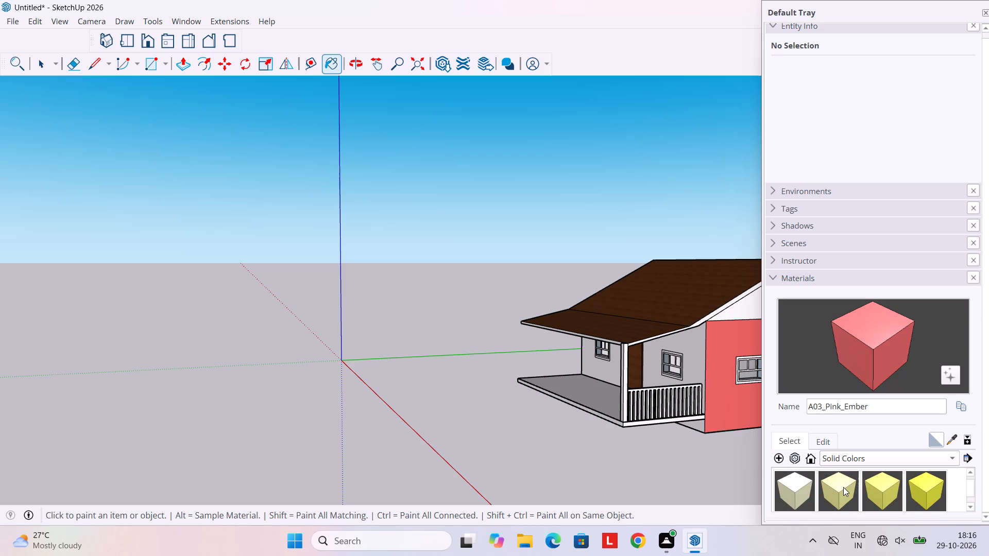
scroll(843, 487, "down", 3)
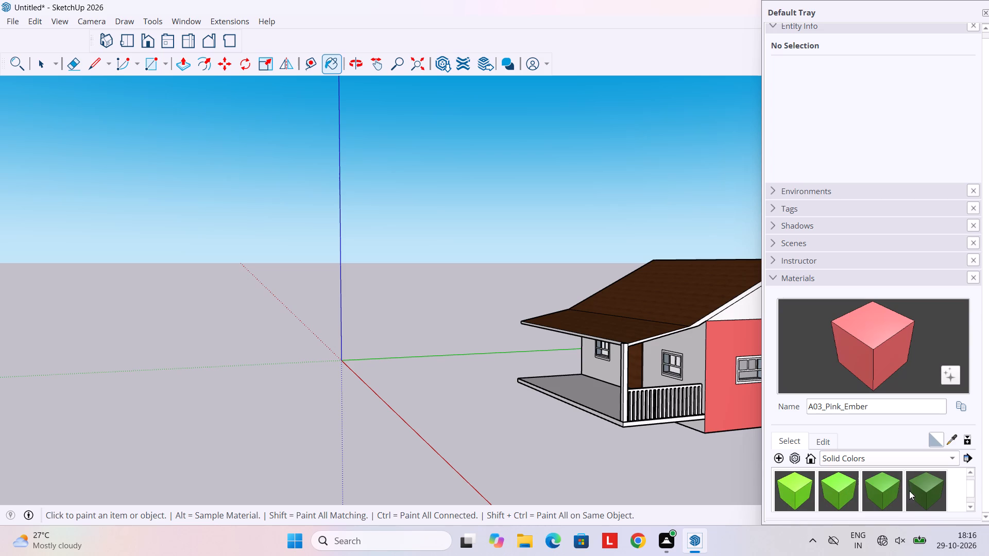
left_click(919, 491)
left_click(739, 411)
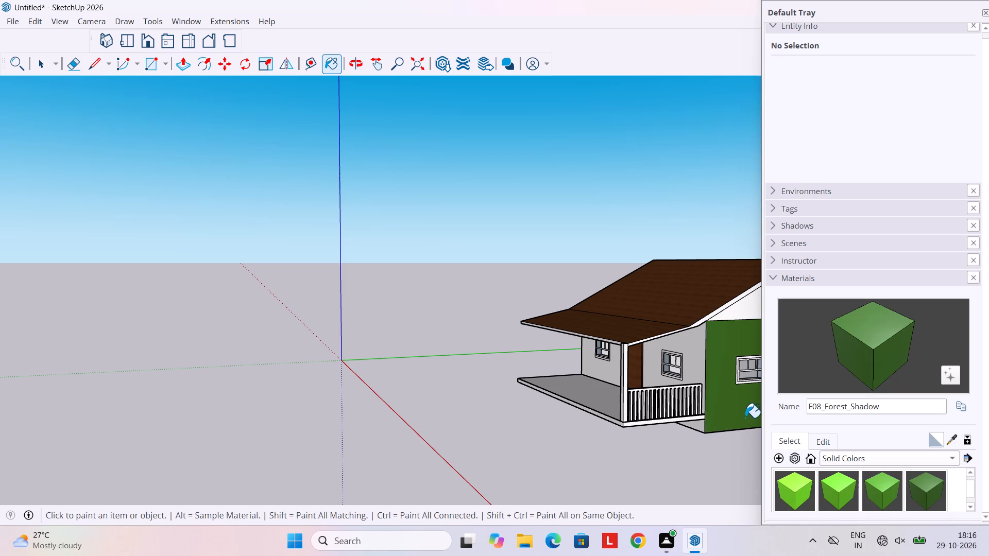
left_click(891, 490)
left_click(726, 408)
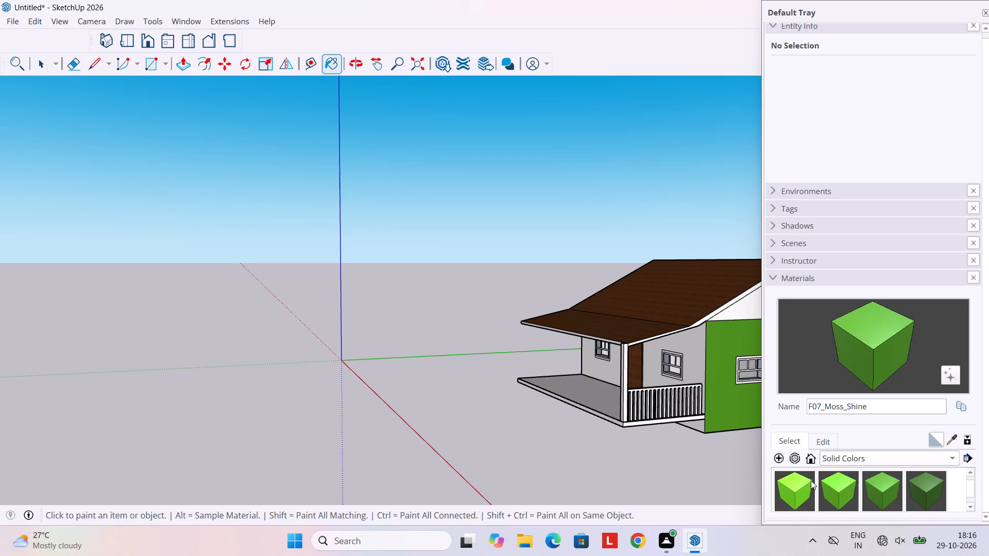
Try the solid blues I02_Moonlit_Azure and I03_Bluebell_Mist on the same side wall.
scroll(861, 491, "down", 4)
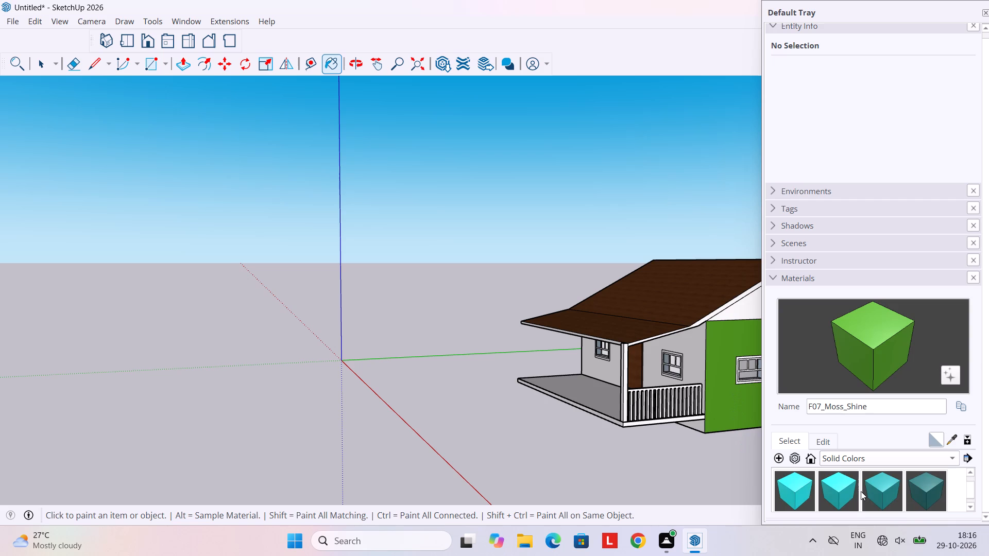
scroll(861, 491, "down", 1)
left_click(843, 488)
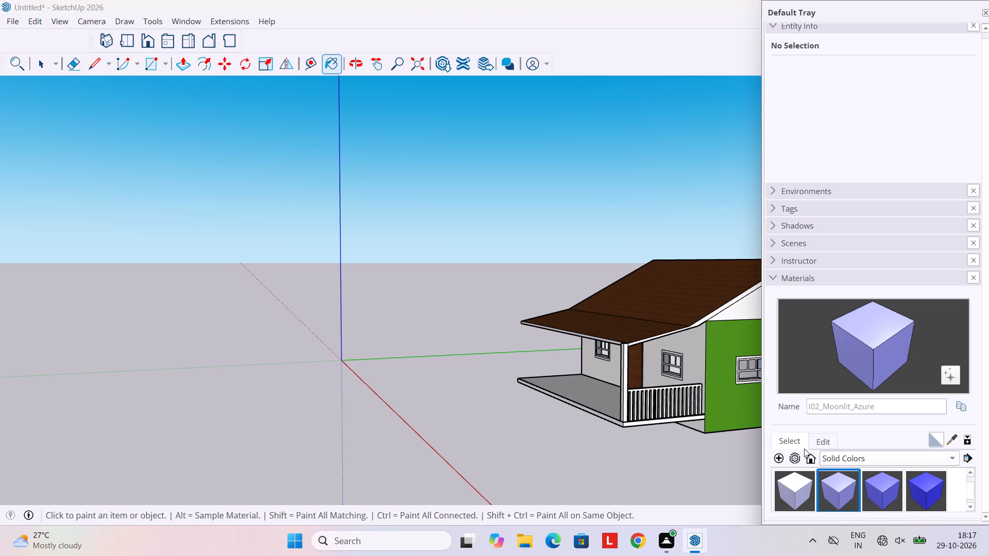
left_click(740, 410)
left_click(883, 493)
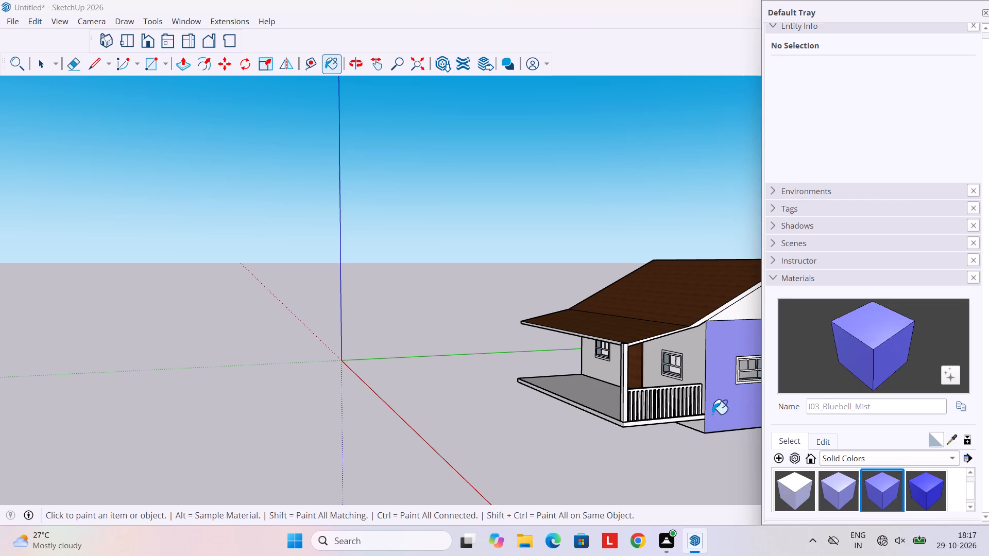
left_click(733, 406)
Paint the side wall beside the railing and the gable above it with I02_Moonlit_Azure.
left_click(843, 495)
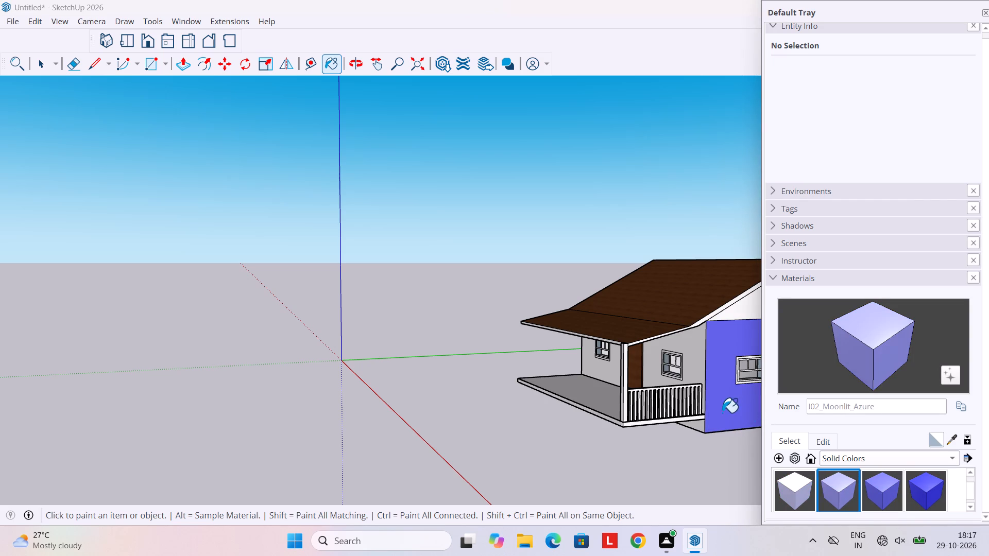
left_click(722, 412)
left_click(733, 318)
Paint the front wall behind the porch and the house's opposite side wall with I02_Moonlit_Azure.
middle_click_drag(686, 378, 813, 374)
left_click(653, 350)
middle_click_drag(629, 386, 764, 381)
middle_click_drag(538, 375, 711, 375)
middle_click_drag(414, 364, 613, 371)
left_click(408, 368)
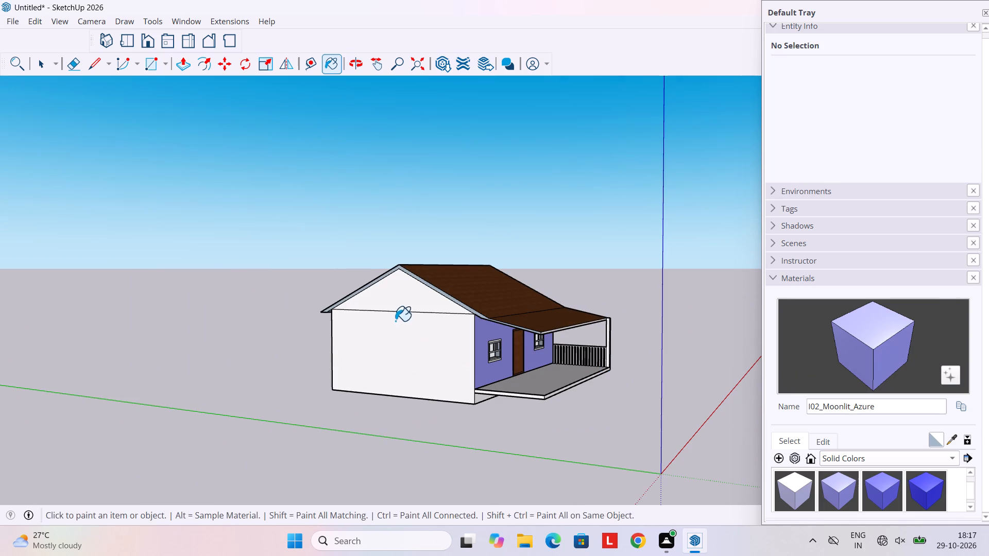
Paint the gable above the opposite side wall and the house's rear wall with I02_Moonlit_Azure.
left_click(402, 305)
middle_click_drag(368, 343, 544, 373)
middle_click_drag(447, 374, 720, 360)
left_click(578, 367)
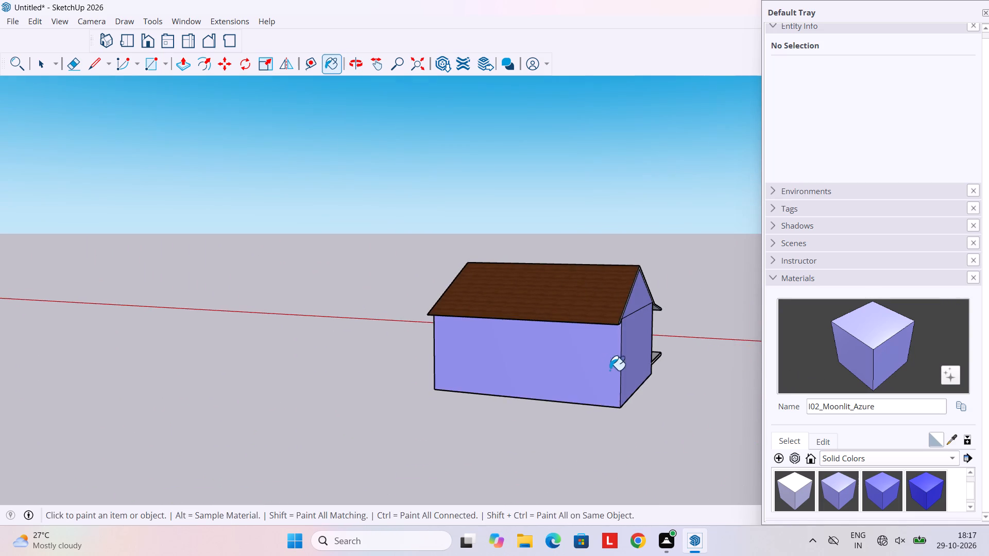
Examine the painted house from the rear, the sides and the porch front.
middle_click_drag(504, 368, 423, 368)
middle_click_drag(674, 368, 333, 366)
middle_click_drag(461, 366, 269, 381)
middle_click_drag(503, 372, 340, 367)
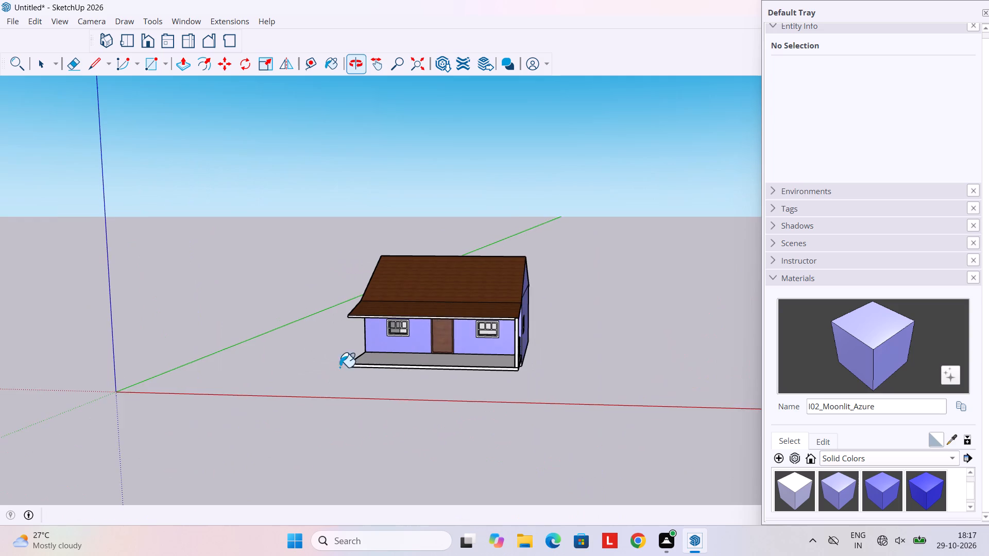
scroll(454, 373, "up", 6)
middle_click_drag(454, 373, 243, 378)
scroll(400, 371, "down", 4)
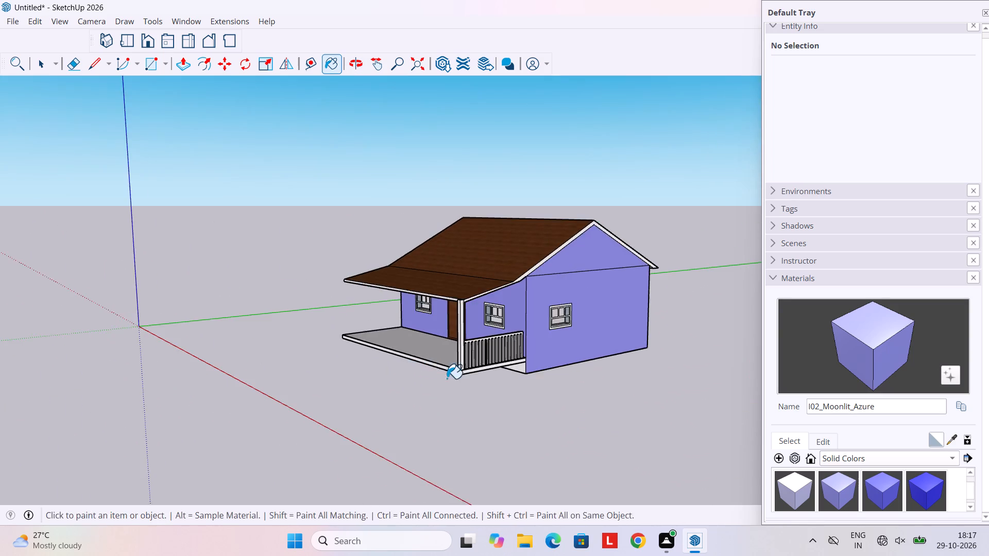
middle_click_drag(447, 378, 350, 368)
scroll(350, 368, "up", 1)
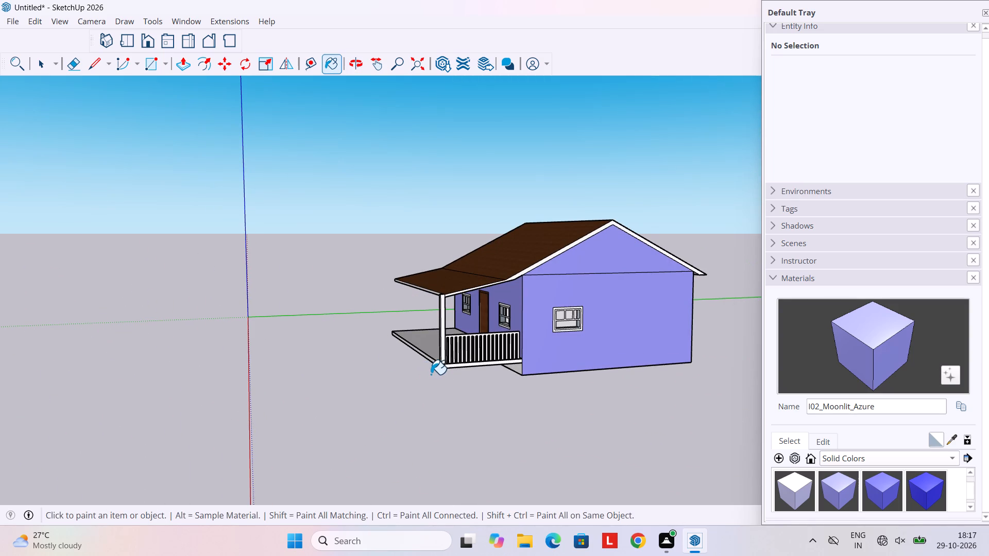
scroll(504, 364, "up", 4)
middle_click_drag(466, 359, 602, 340)
scroll(550, 353, "up", 3)
middle_click_drag(515, 348, 615, 361)
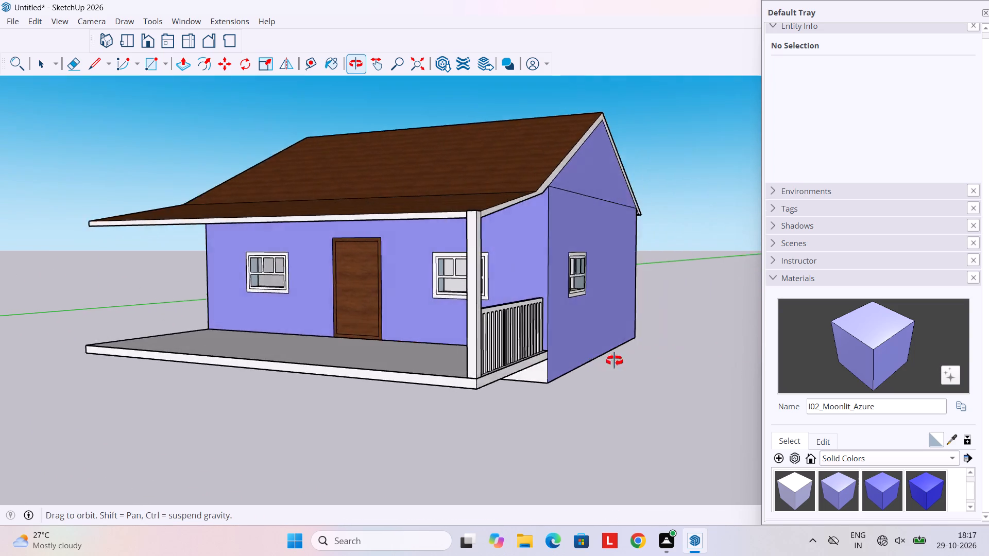
middle_click_drag(615, 361, 662, 363)
middle_click_drag(538, 363, 620, 368)
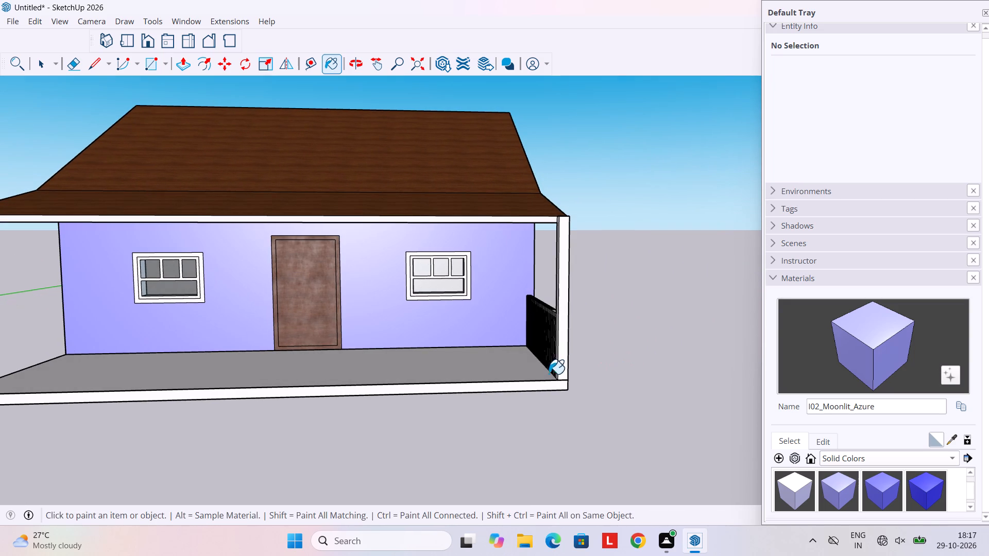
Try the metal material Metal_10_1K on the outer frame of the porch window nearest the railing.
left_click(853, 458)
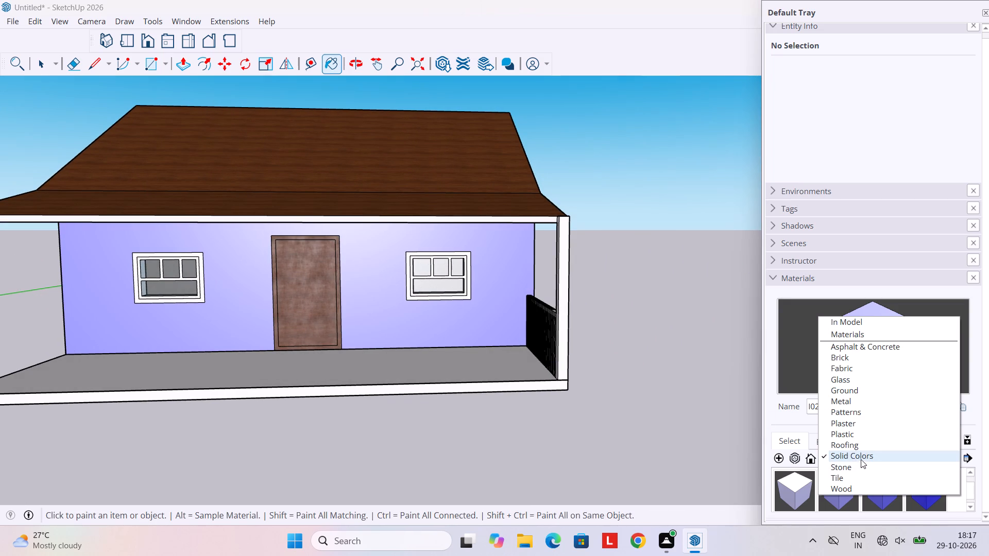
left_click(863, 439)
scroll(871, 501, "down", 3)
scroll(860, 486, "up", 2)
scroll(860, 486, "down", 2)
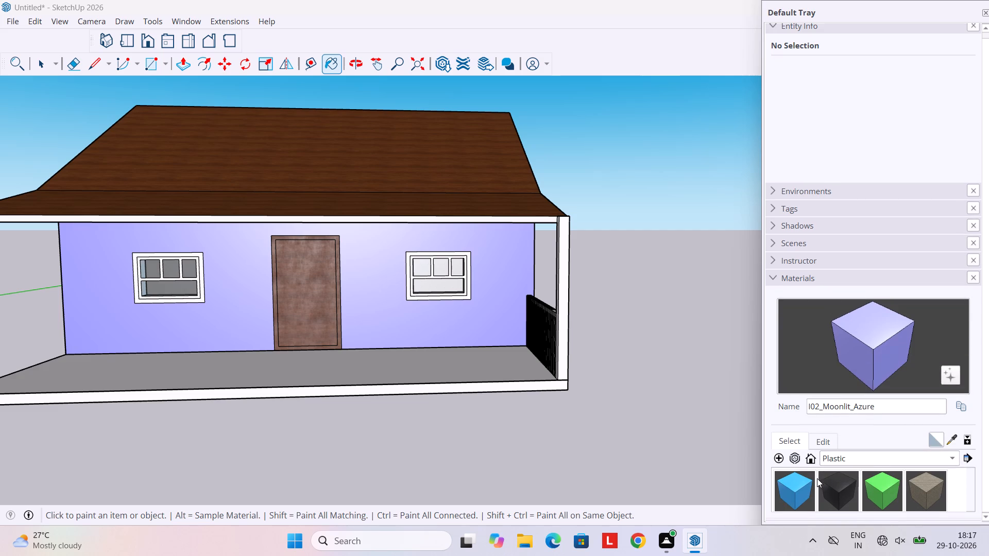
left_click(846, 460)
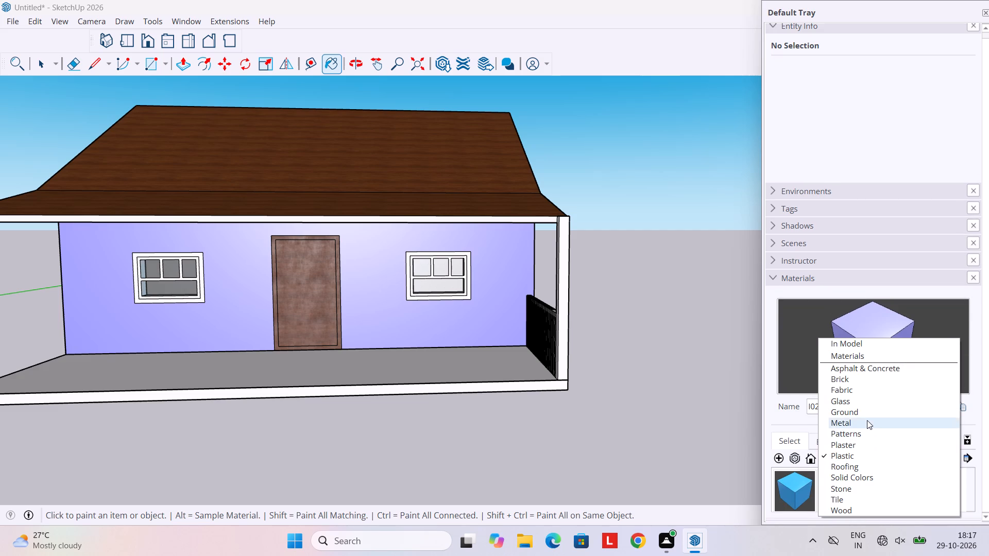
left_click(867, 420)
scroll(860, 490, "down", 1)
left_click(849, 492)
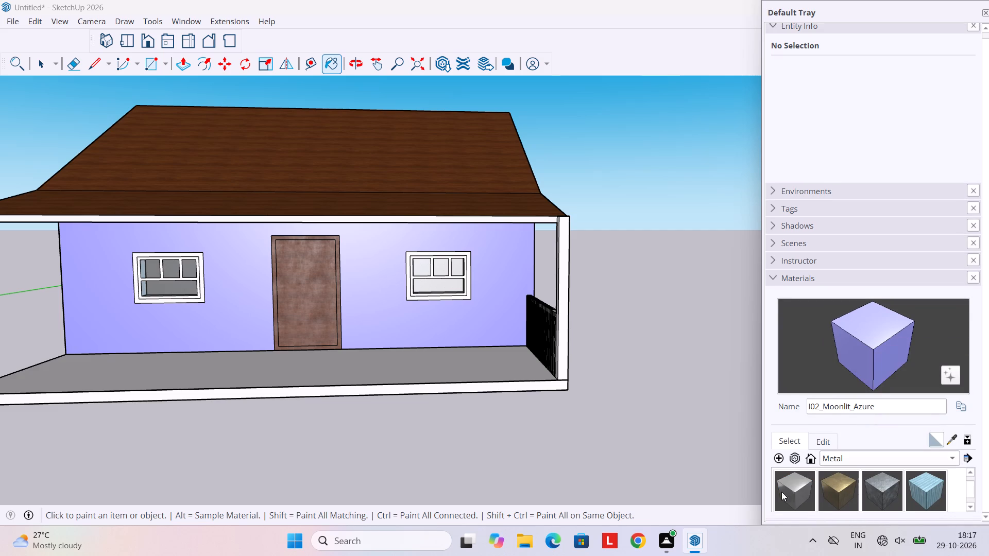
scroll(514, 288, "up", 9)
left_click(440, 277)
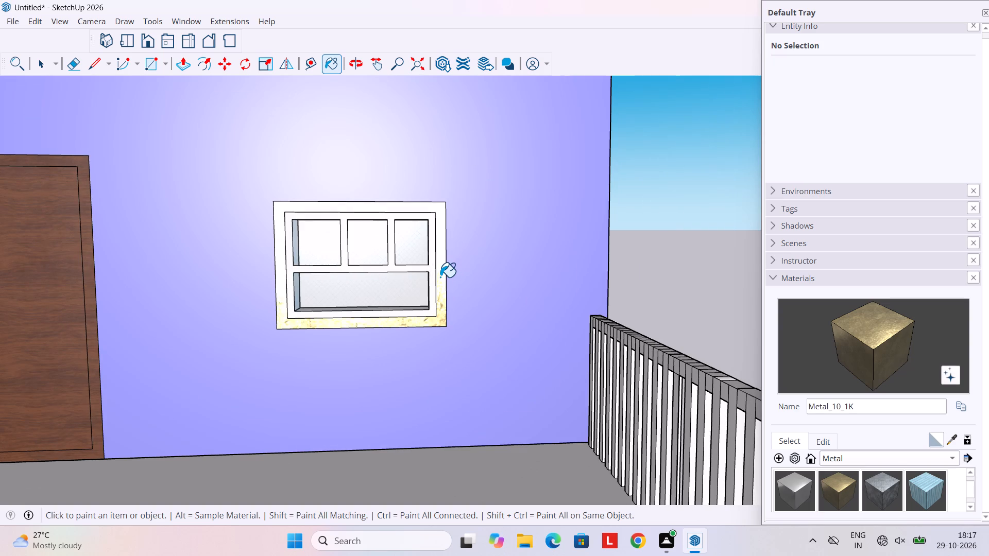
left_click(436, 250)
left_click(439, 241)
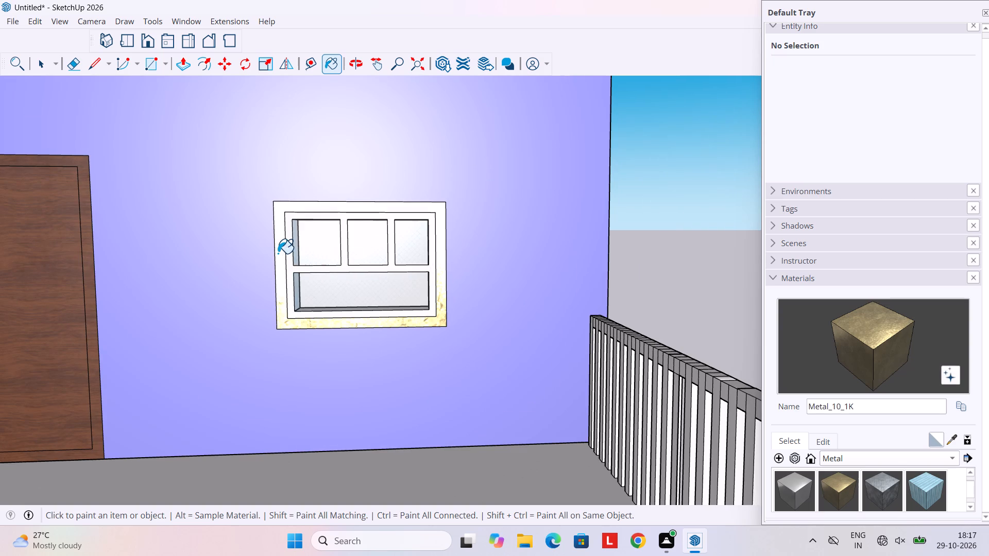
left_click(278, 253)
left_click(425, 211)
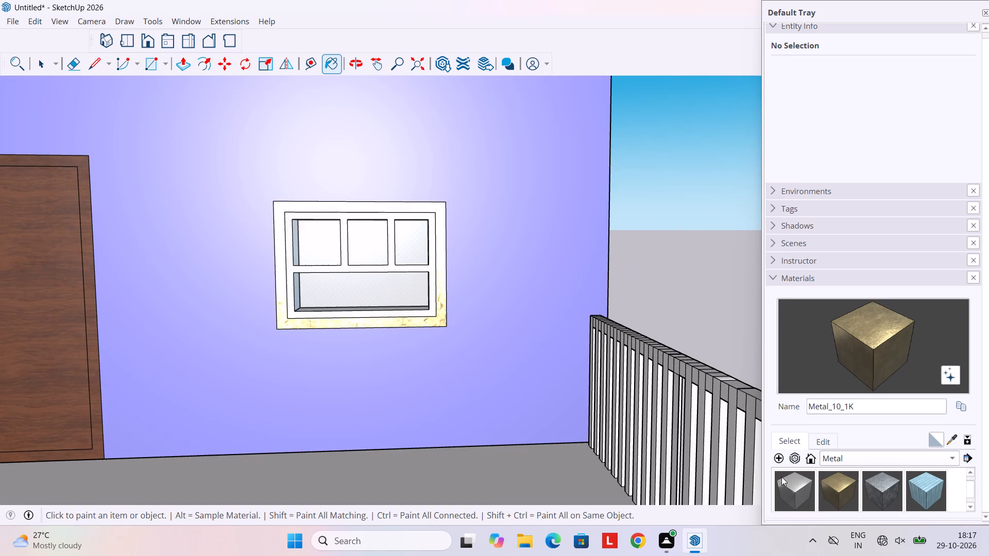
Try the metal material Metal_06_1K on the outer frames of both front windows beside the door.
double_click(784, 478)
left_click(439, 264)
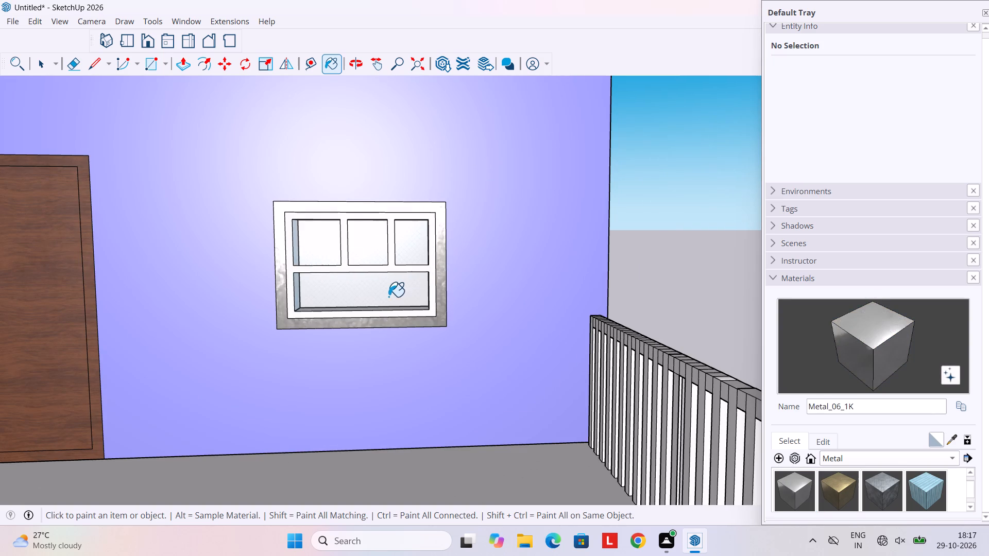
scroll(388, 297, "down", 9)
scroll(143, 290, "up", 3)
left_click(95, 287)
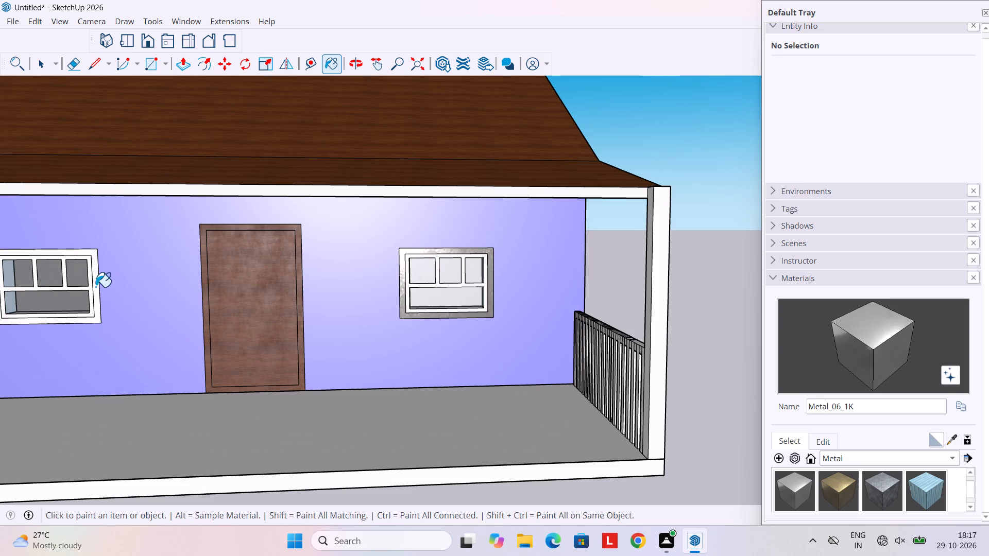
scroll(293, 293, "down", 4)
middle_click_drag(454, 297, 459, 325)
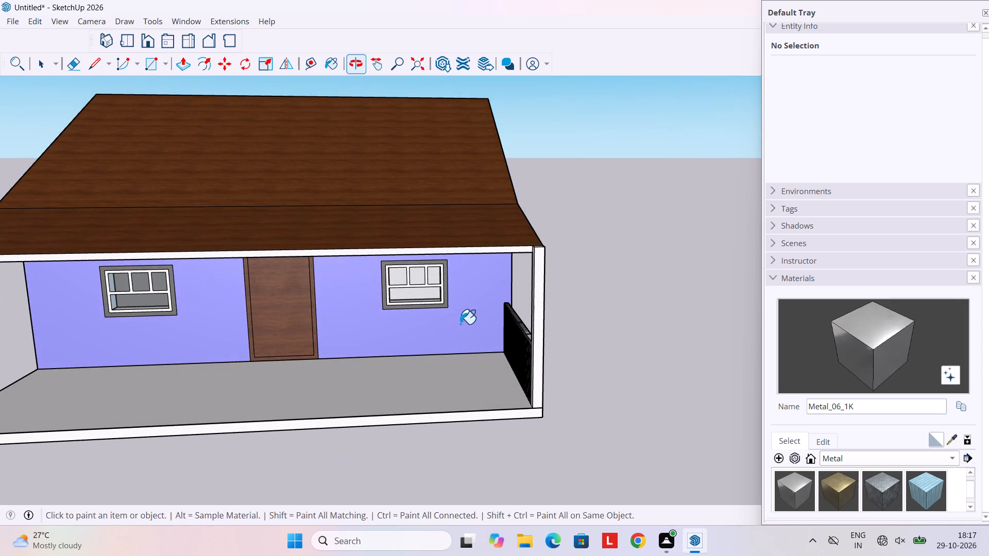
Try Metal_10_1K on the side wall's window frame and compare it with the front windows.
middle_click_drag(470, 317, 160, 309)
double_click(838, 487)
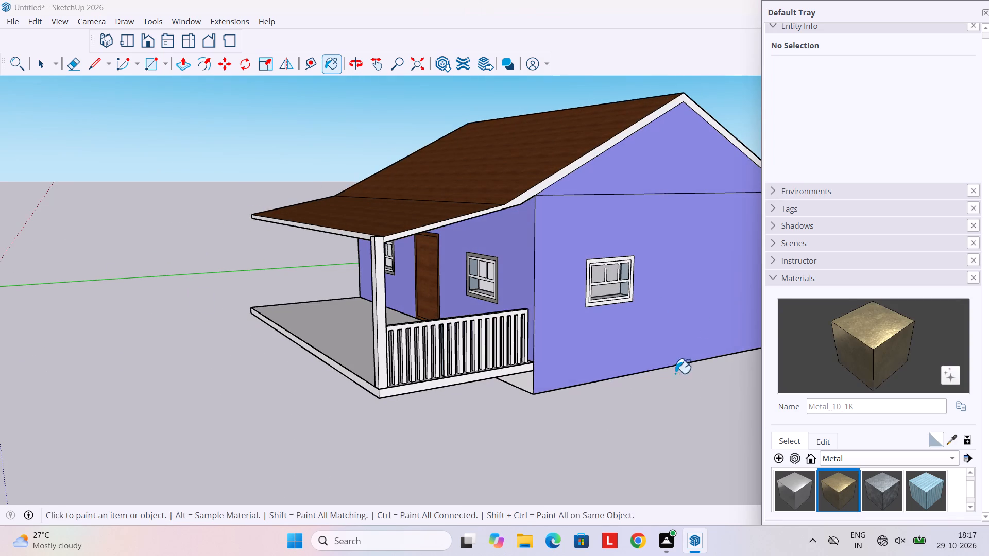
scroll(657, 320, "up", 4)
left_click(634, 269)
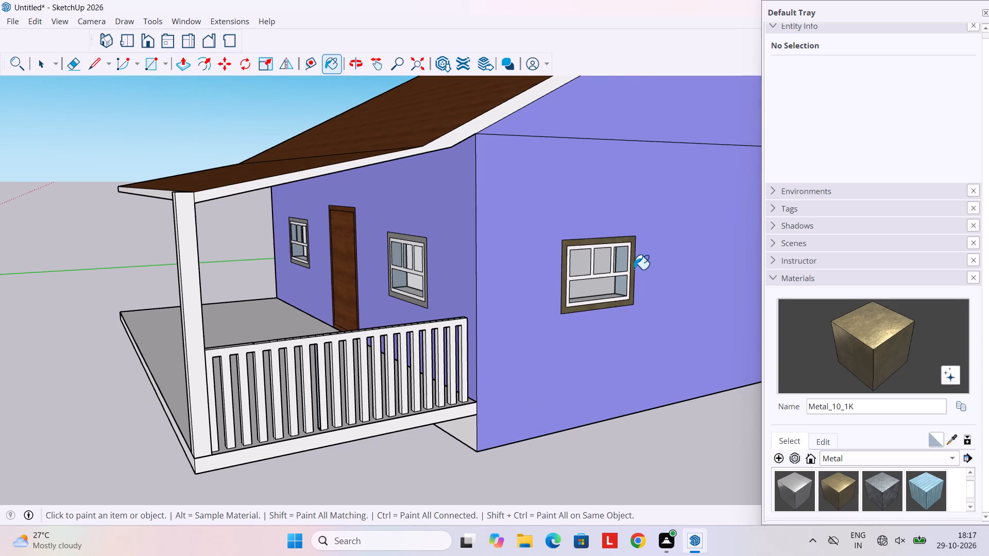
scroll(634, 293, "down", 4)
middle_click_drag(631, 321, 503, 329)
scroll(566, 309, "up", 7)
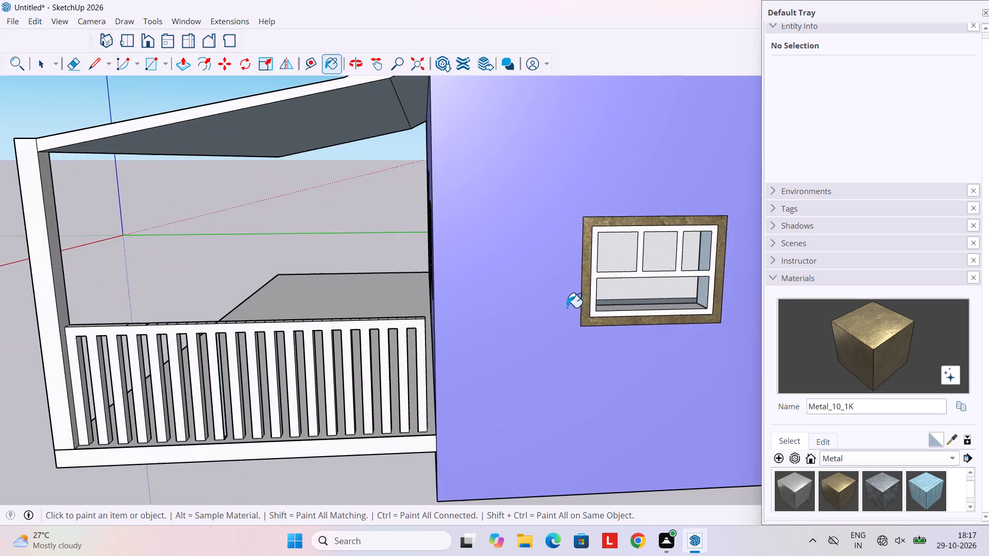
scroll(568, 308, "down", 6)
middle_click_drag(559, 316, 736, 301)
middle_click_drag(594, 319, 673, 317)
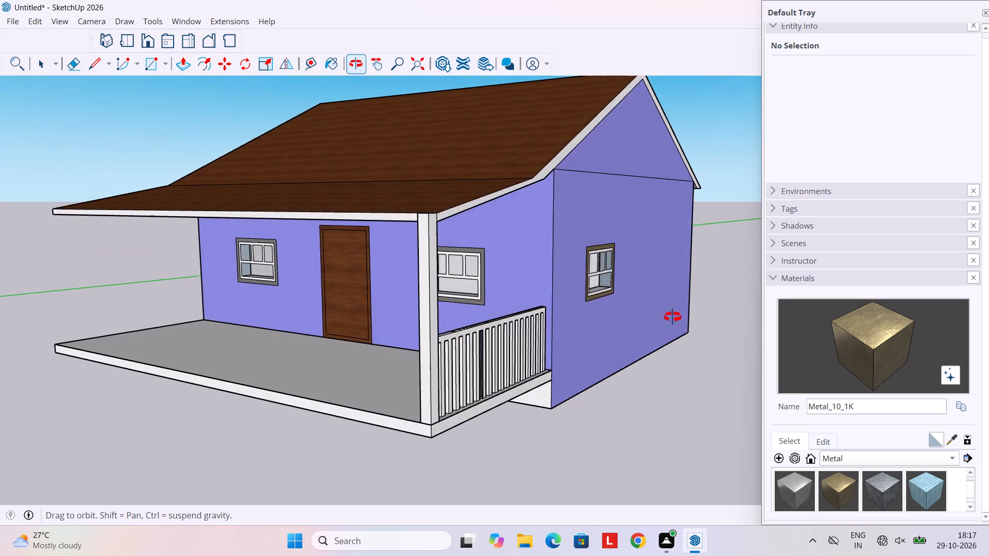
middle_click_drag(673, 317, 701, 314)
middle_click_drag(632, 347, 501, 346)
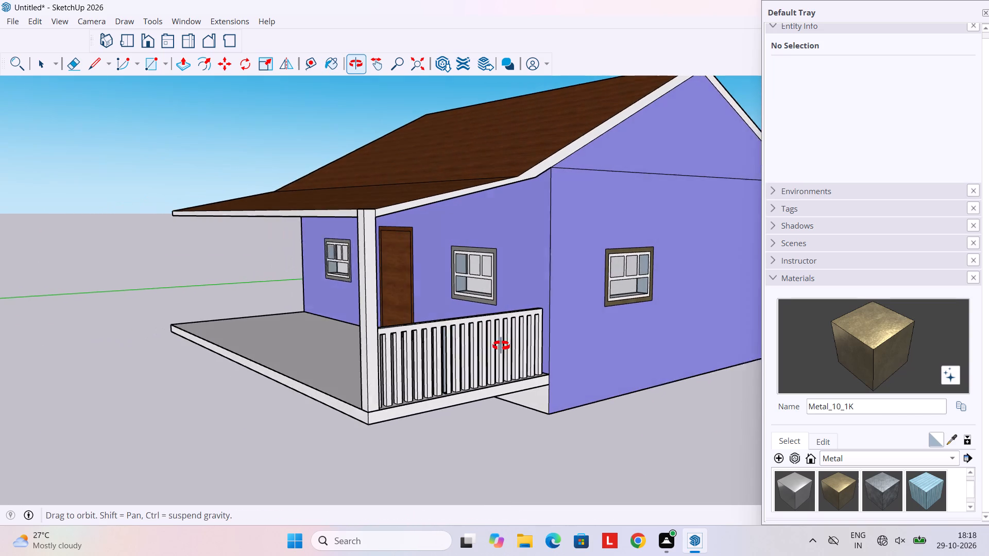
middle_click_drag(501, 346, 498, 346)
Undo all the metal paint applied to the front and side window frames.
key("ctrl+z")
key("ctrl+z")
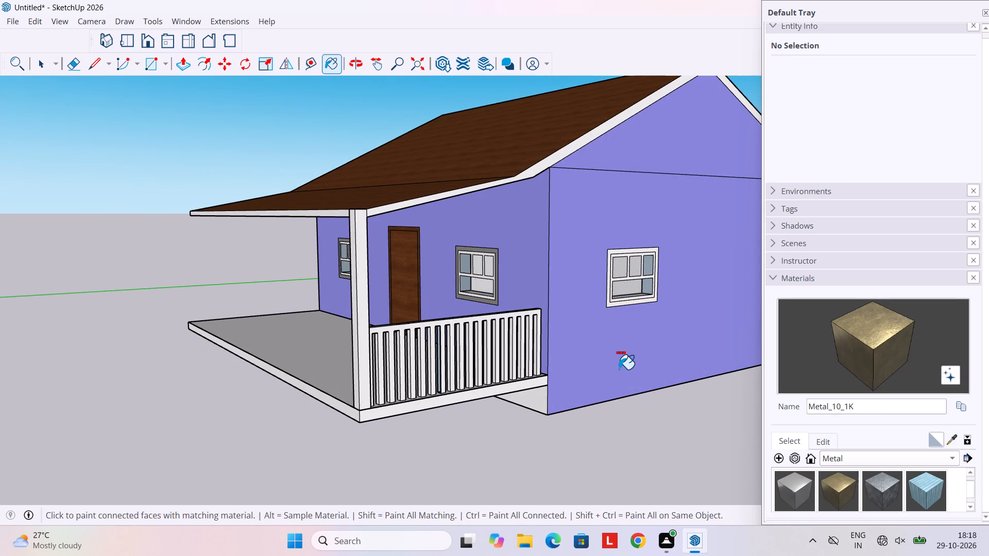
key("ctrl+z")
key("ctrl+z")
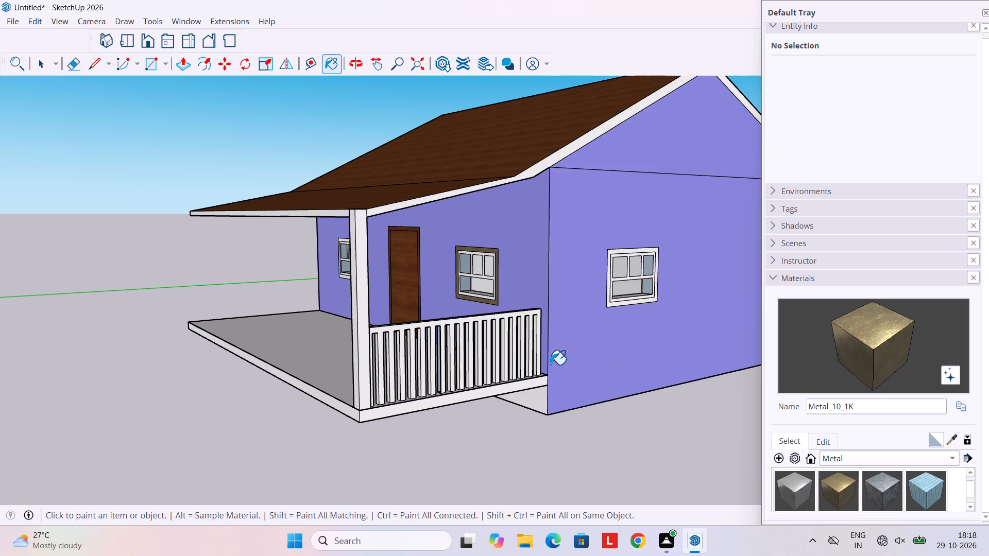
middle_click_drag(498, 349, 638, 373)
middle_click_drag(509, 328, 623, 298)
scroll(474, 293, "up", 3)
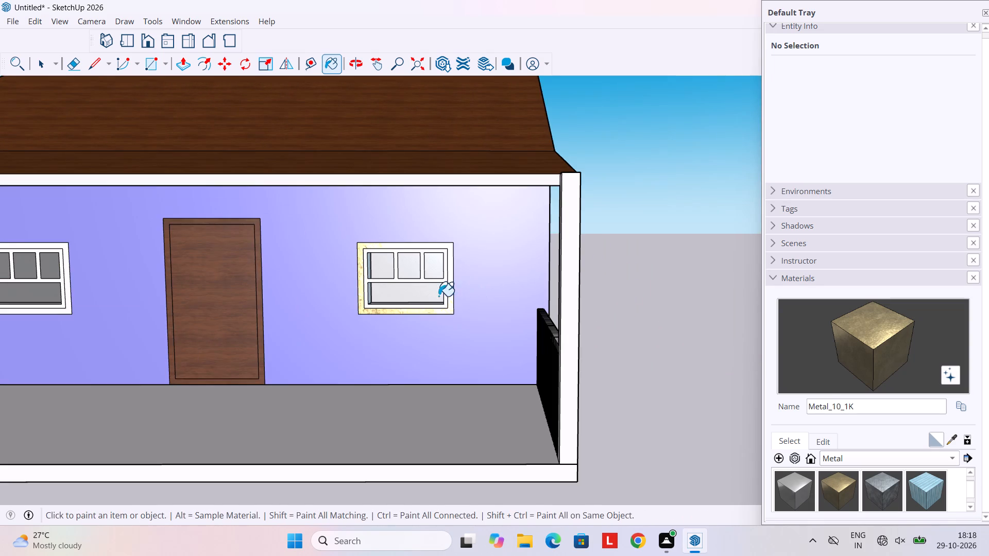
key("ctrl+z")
Paint the blue-grey baluster face in the porch railing with the in-model material Sree_Pearls_1.
scroll(432, 303, "down", 8)
middle_click_drag(464, 330, 353, 358)
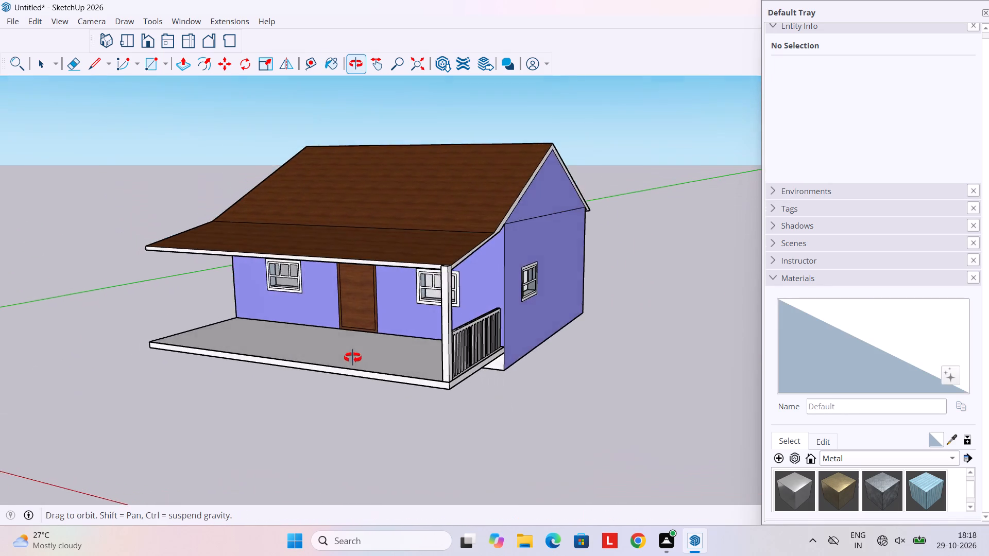
middle_click_drag(353, 358, 206, 347)
scroll(396, 357, "up", 9)
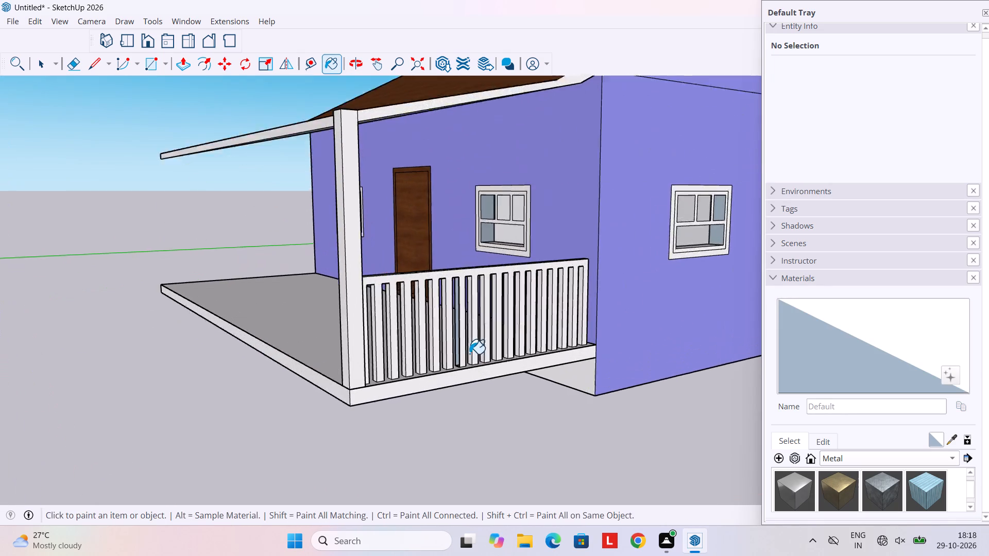
scroll(469, 354, "up", 1)
middle_click_drag(470, 353, 525, 370)
left_click(893, 458)
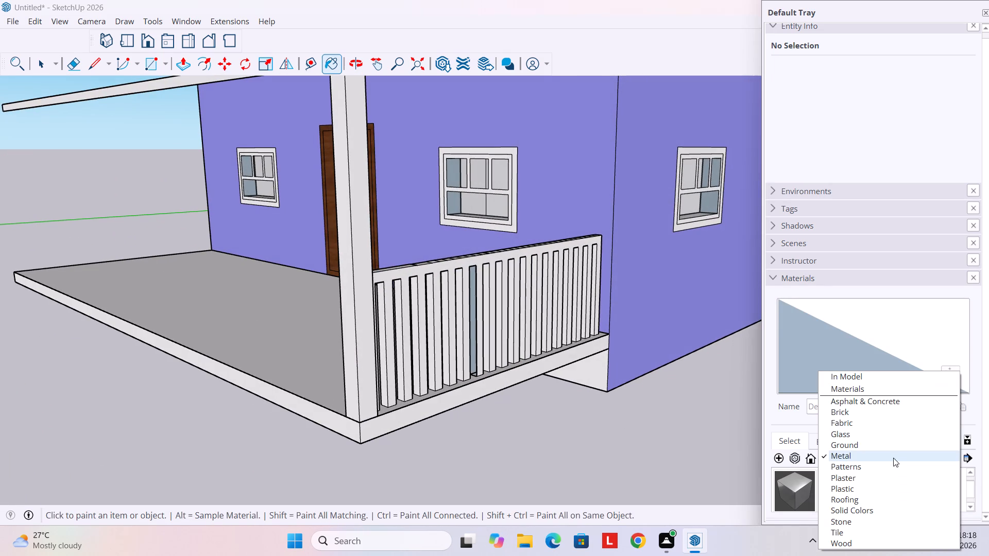
scroll(861, 445, "up", 3)
left_click(863, 383)
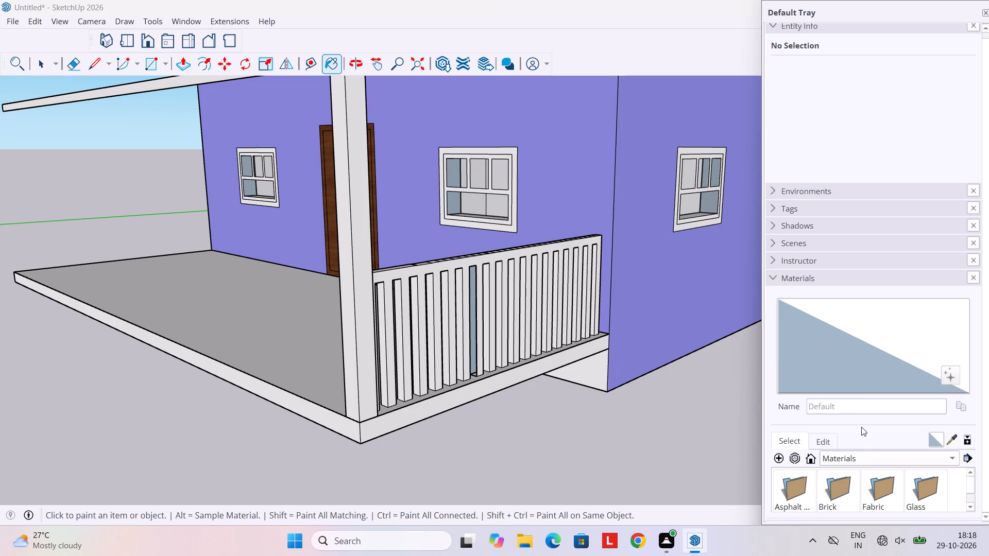
left_click(865, 458)
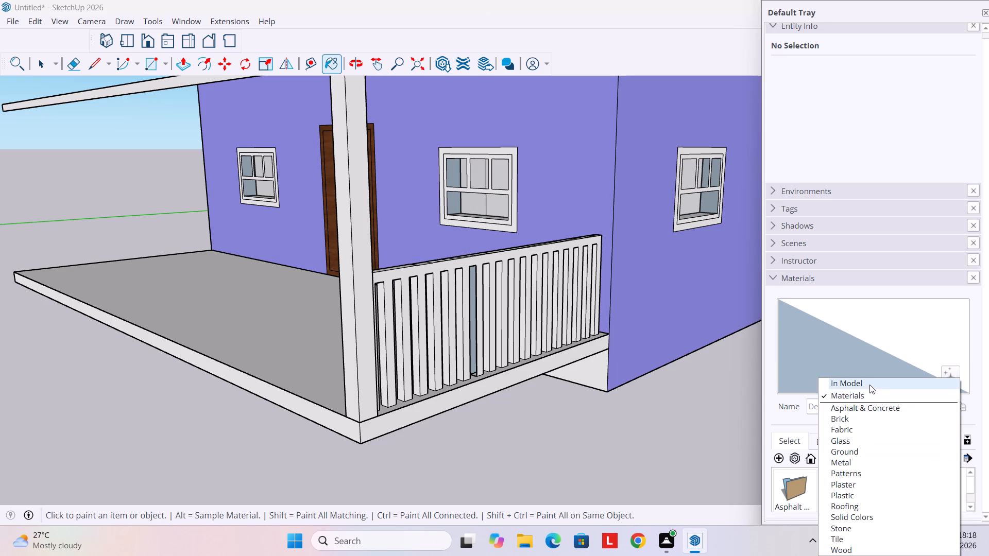
left_click(869, 385)
scroll(836, 490, "down", 7)
left_click(929, 491)
scroll(557, 328, "up", 6)
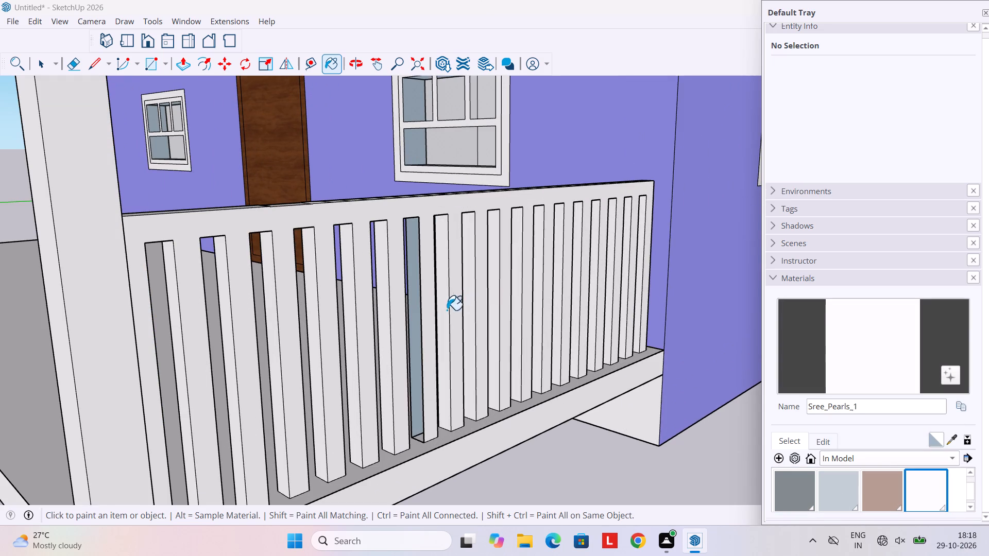
left_click(411, 320)
Paint the small area at the foot of the same railing baluster with Sree_Pearls_1.
scroll(437, 321, "down", 8)
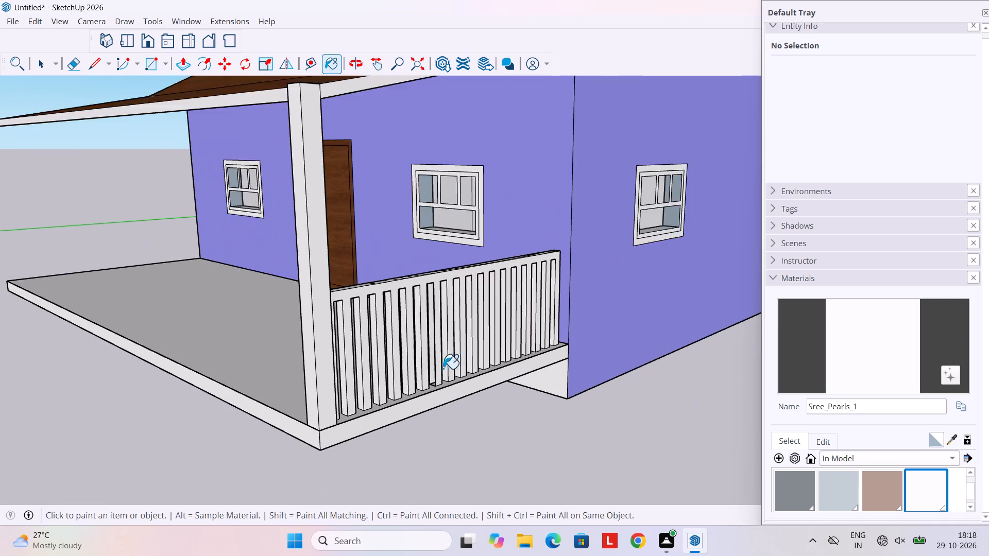
scroll(431, 379, "up", 9)
left_click(436, 390)
left_click(436, 385)
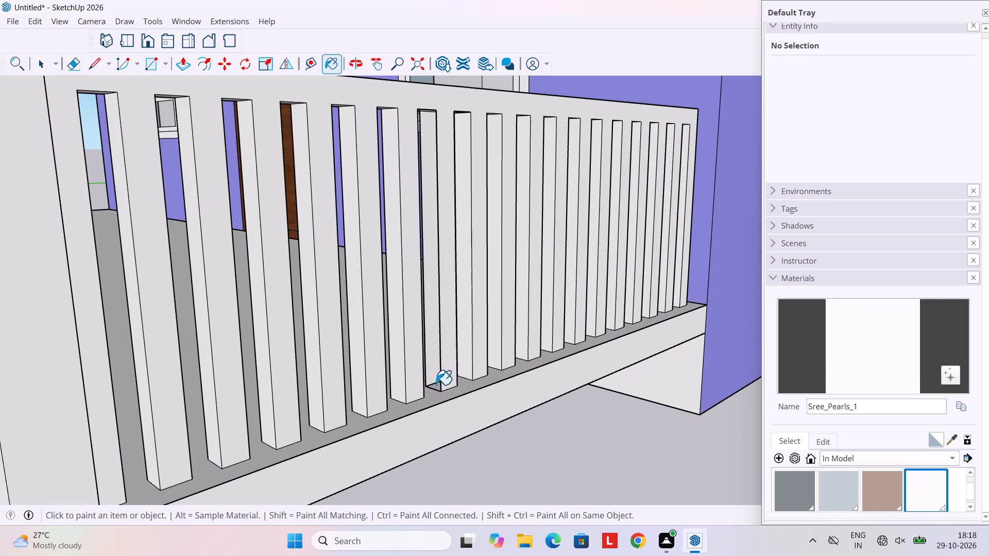
scroll(435, 385, "up", 9)
left_click(435, 390)
left_click(435, 392)
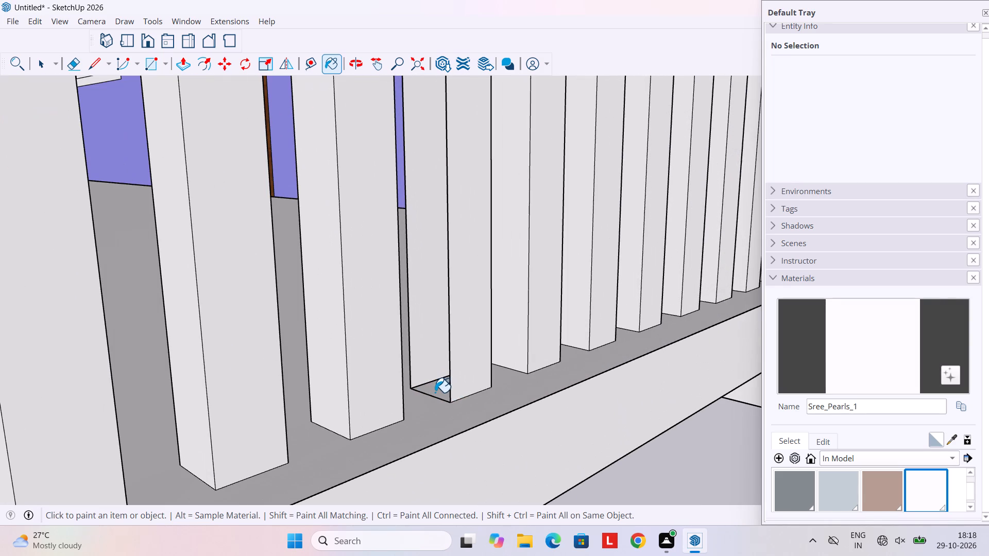
double_click(435, 394)
scroll(441, 381, "down", 10)
scroll(486, 356, "up", 1)
scroll(486, 356, "down", 12)
middle_click_drag(500, 347, 501, 347)
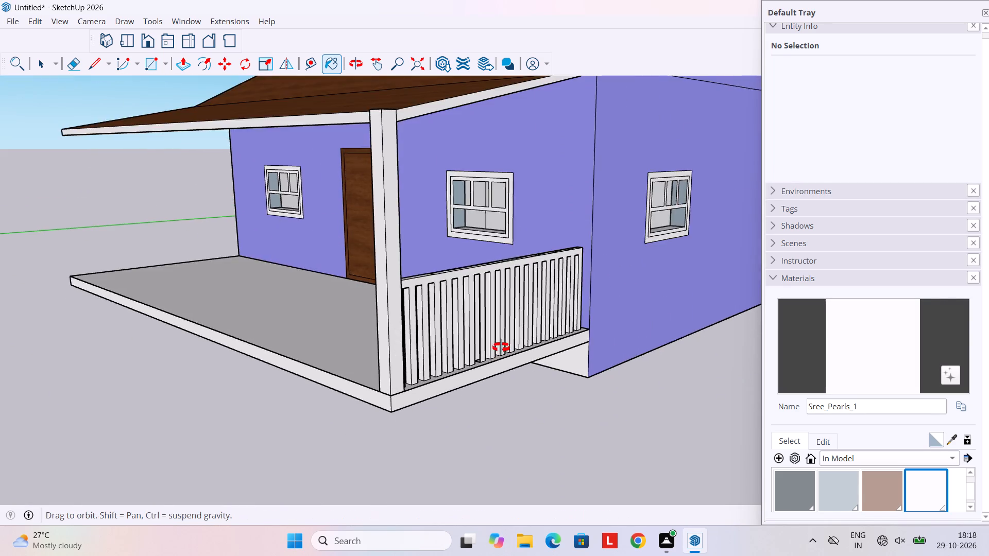
middle_click_drag(501, 347, 347, 384)
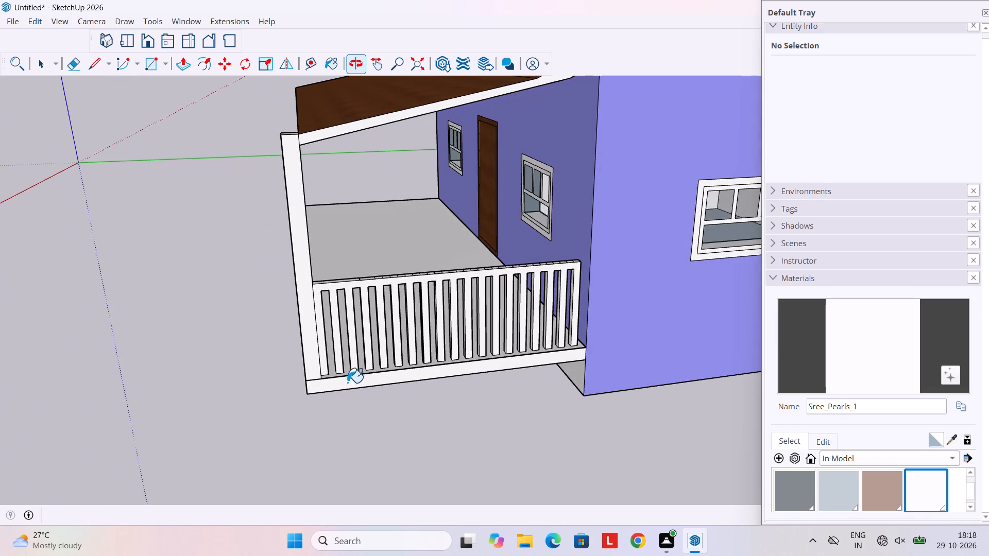
Draw a small circle of about 8.6 sq in for a doorknob, near the front door panel's edge at about mid-height.
middle_click_drag(354, 376, 390, 315)
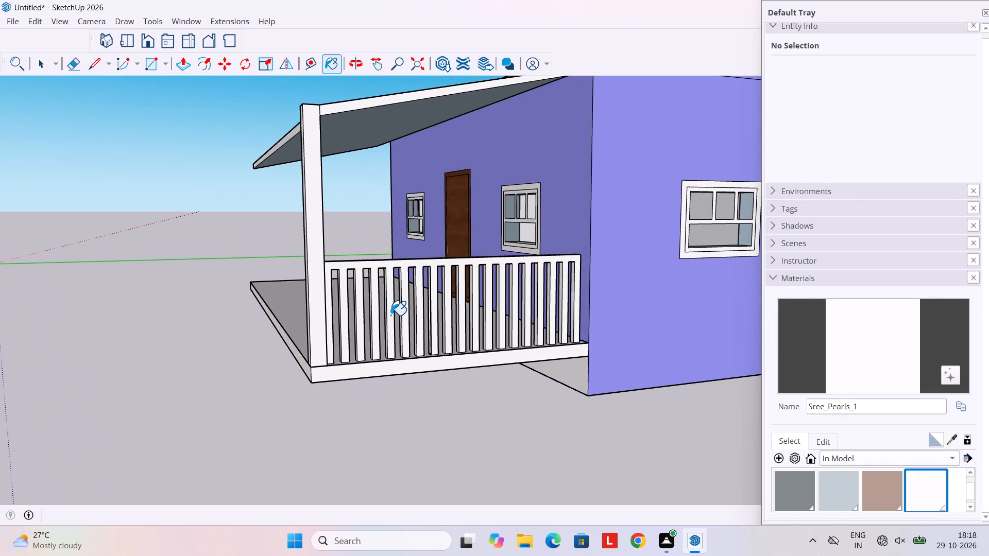
key("space")
middle_click_drag(390, 315, 581, 332)
scroll(483, 321, "down", 4)
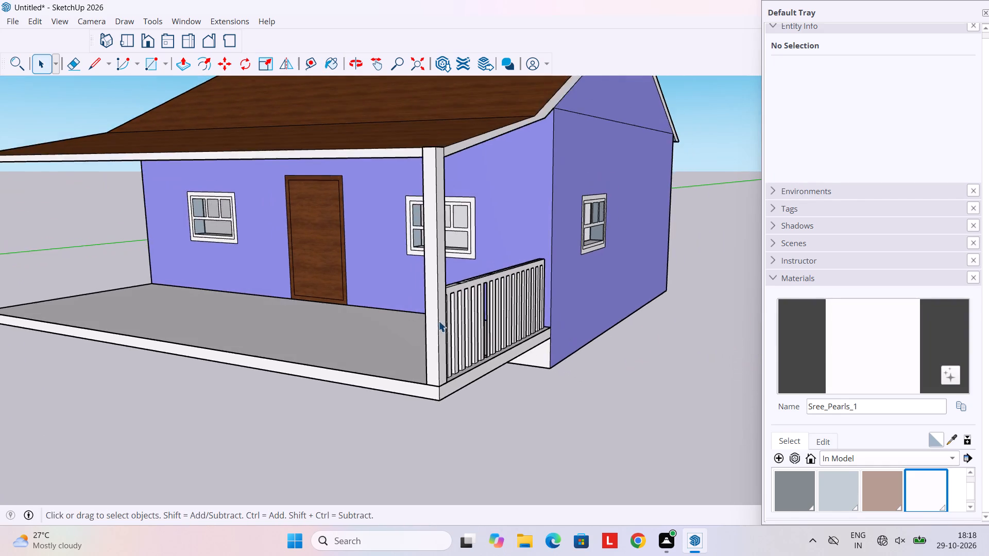
middle_click_drag(438, 321, 642, 326)
scroll(252, 290, "up", 5)
middle_click_drag(203, 267, 266, 281)
key("space")
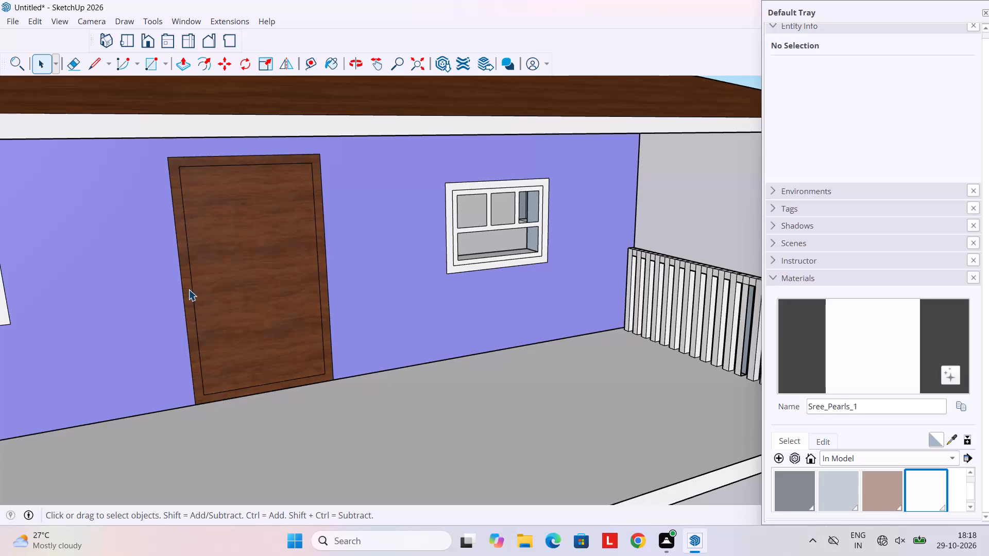
scroll(193, 289, "up", 2)
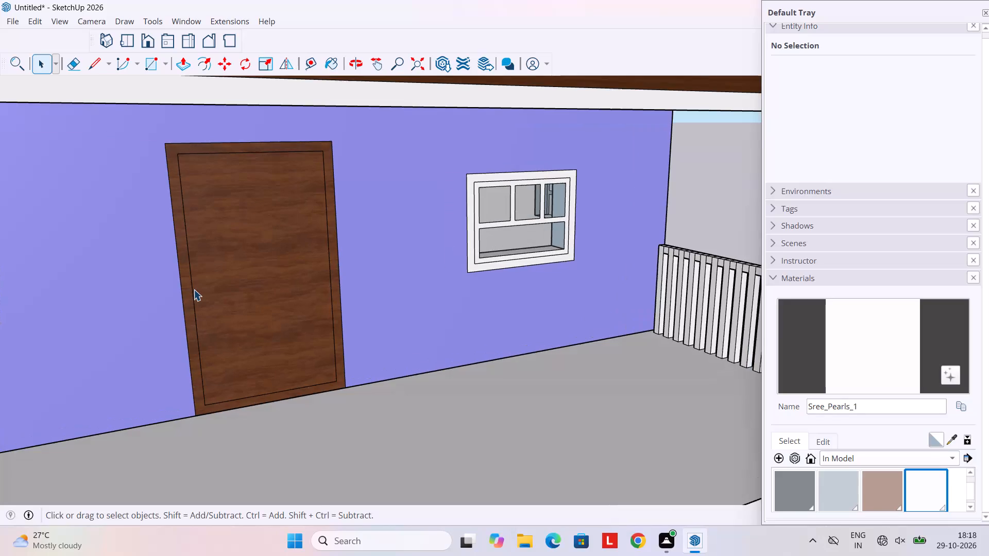
key("c")
scroll(194, 289, "up", 3)
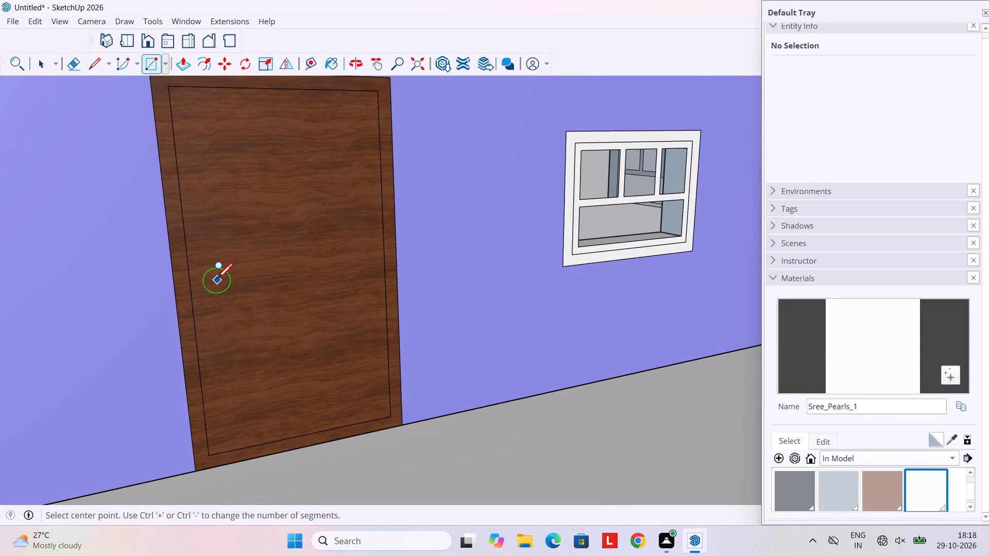
left_click(212, 279)
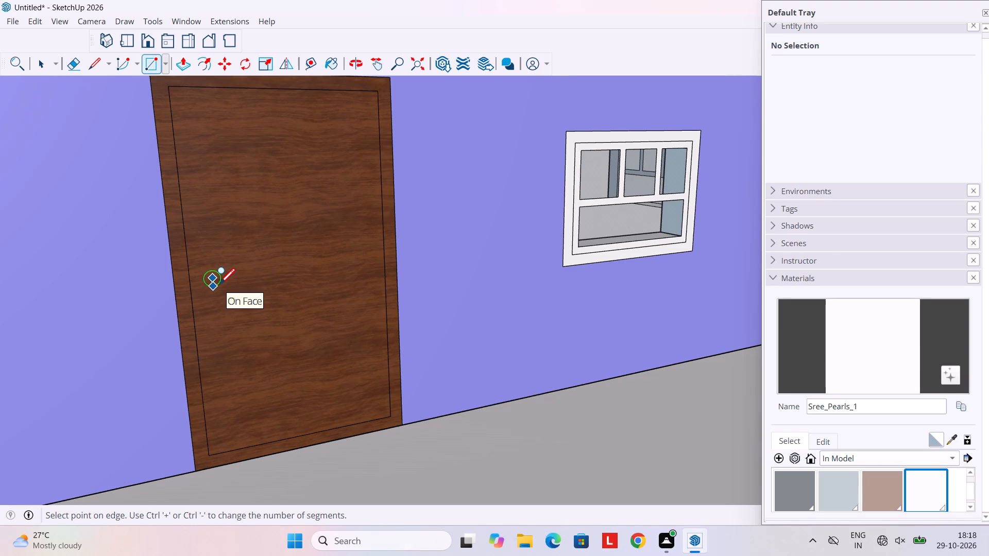
left_click(219, 286)
scroll(235, 285, "down", 2)
scroll(235, 285, "up", 7)
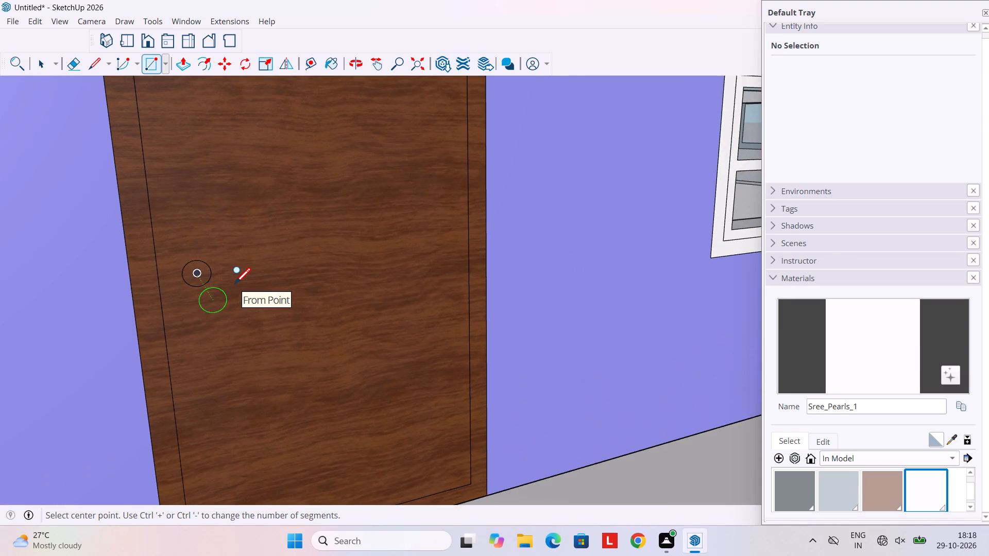
key("space")
Extrude the circle on the front door outward by 1 inch with Push/Pull to form the doorknob.
scroll(225, 286, "up", 6)
key("p")
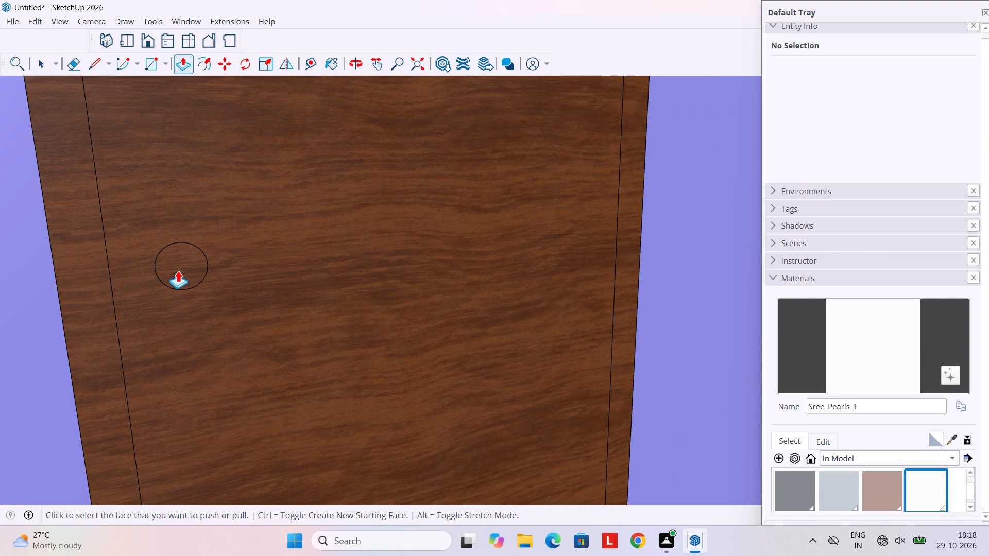
left_click(178, 270)
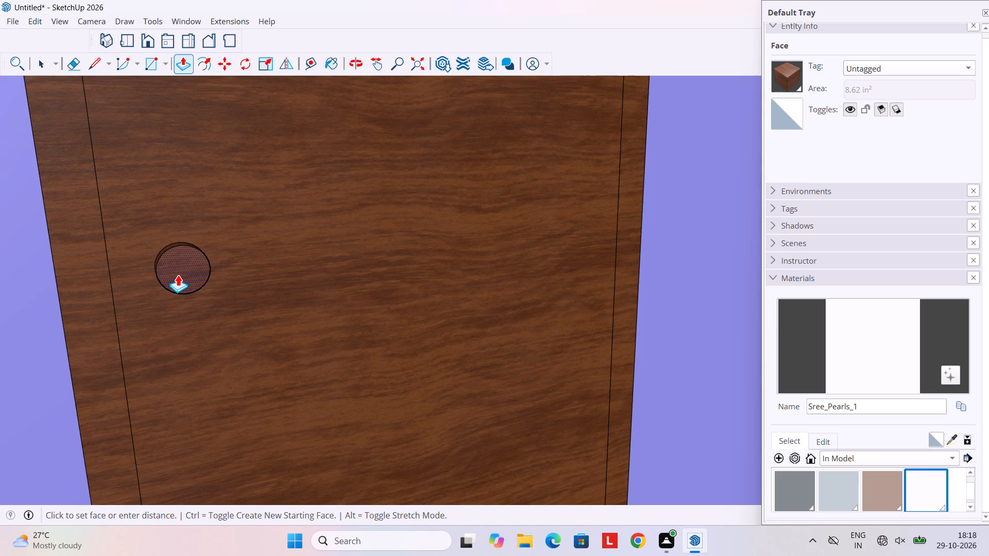
key("1")
key("apostrophe")
key("BackSpace")
key("Return")
scroll(178, 274, "down", 3)
middle_click_drag(186, 280, 193, 284)
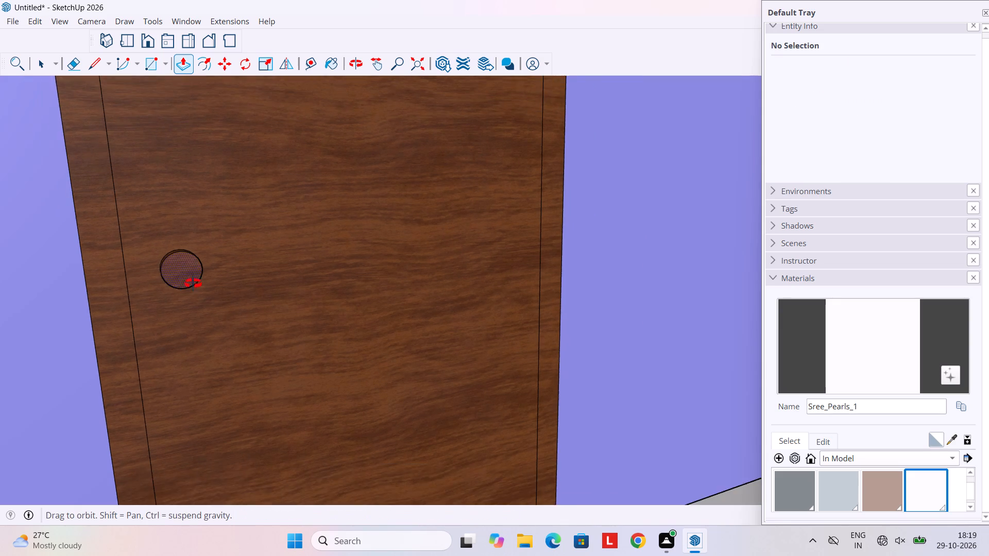
middle_click_drag(193, 284, 381, 315)
scroll(359, 319, "down", 4)
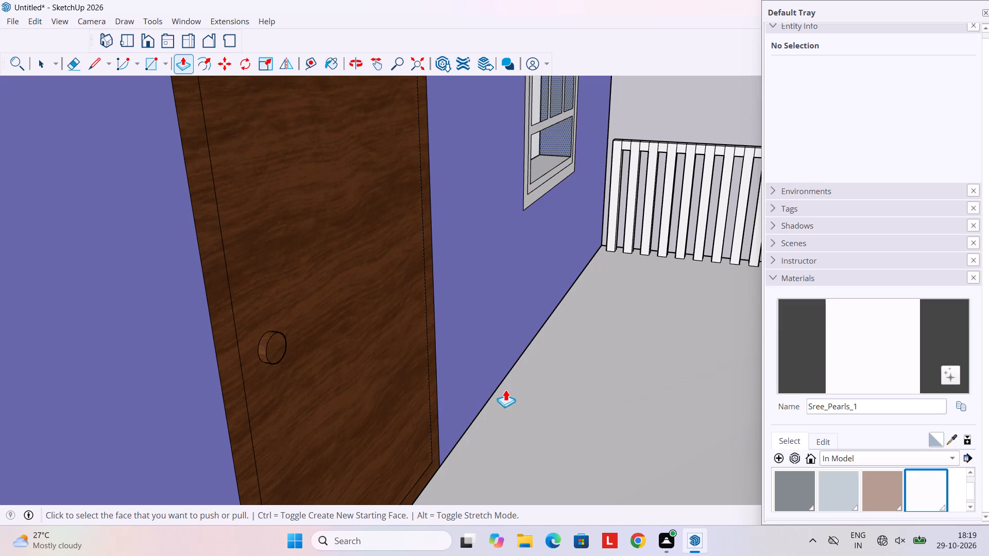
Paint the doorknob's front face and rim with Metal_06_1K from the Metal material collection.
scroll(896, 494, "down", 4)
left_click(882, 456)
scroll(876, 466, "up", 2)
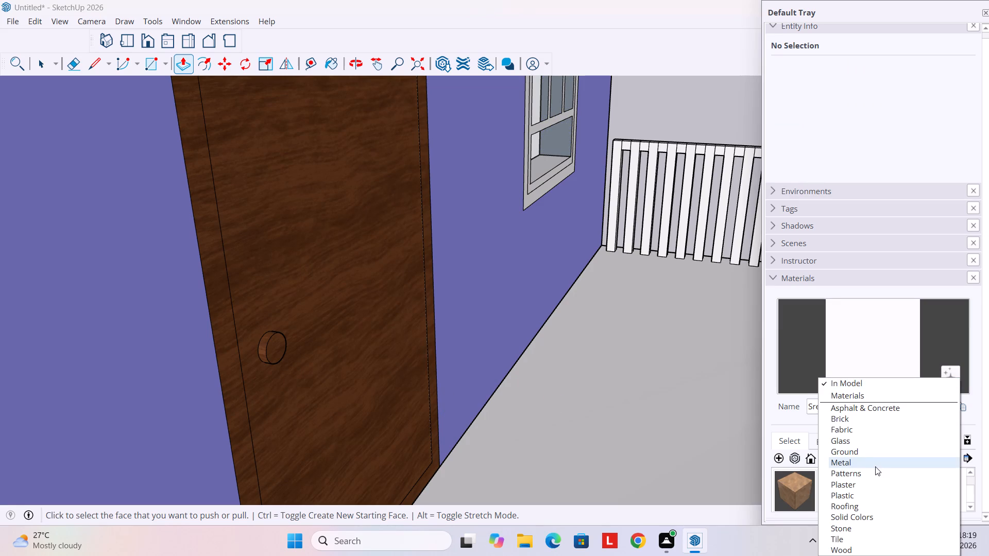
left_click(875, 466)
scroll(862, 492, "down", 3)
scroll(862, 492, "up", 1)
scroll(862, 492, "down", 1)
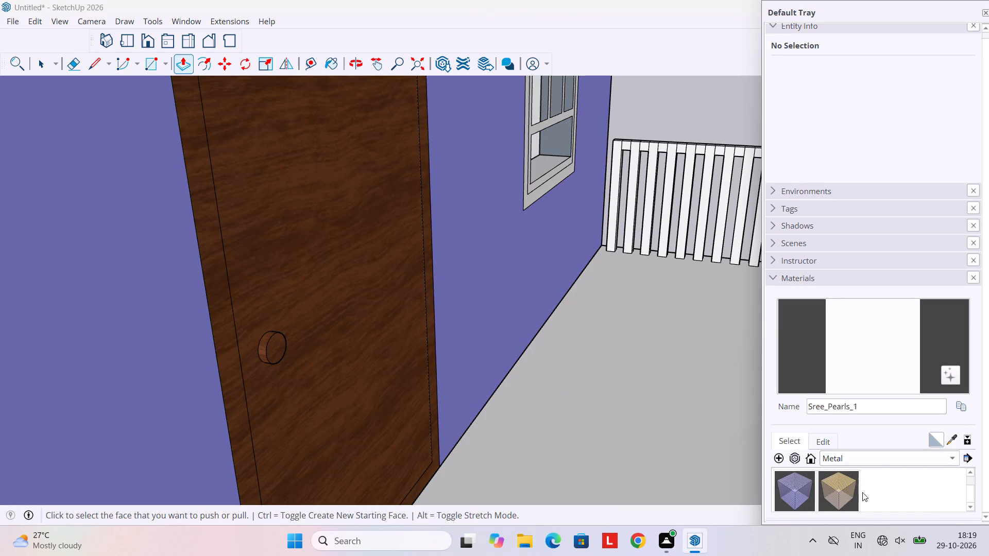
scroll(862, 492, "up", 3)
left_click(807, 493)
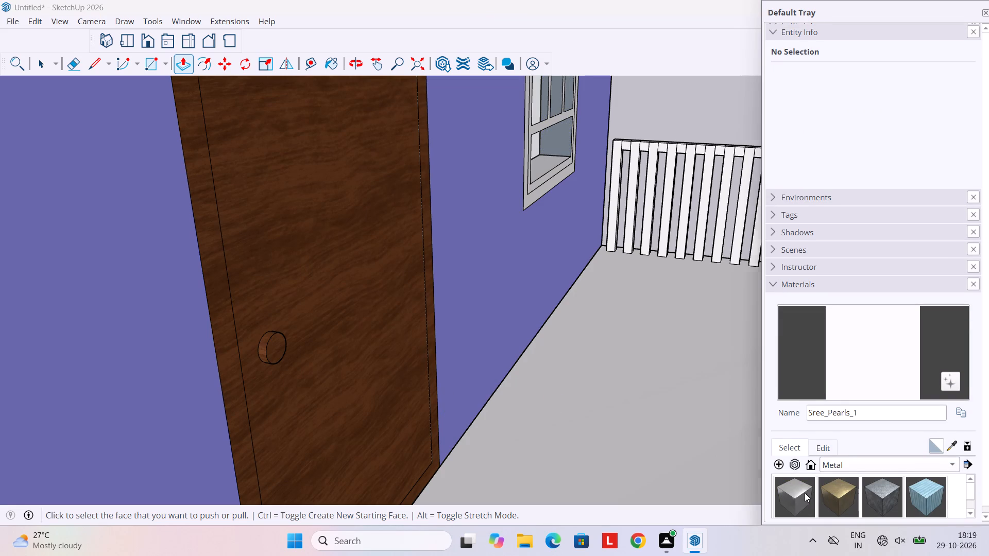
left_click(273, 347)
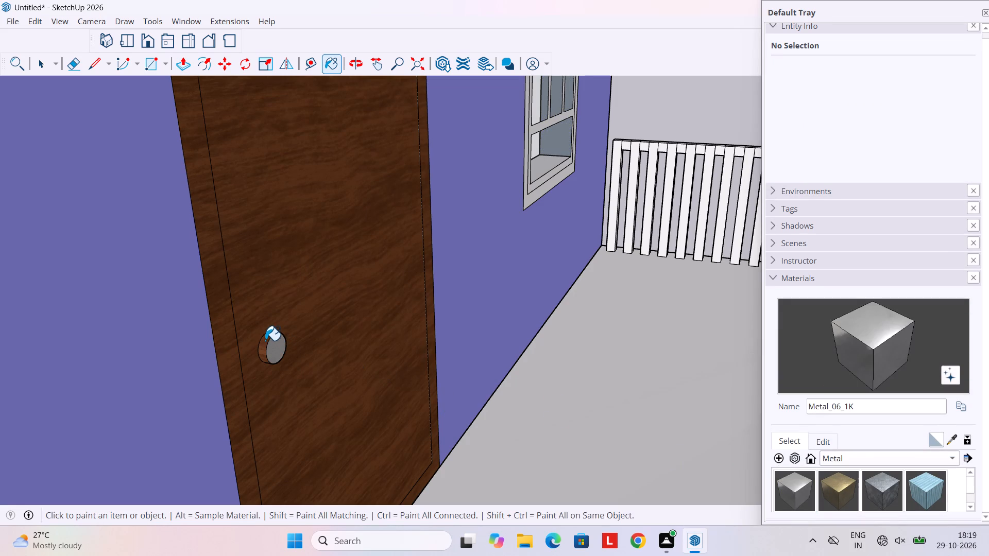
left_click(265, 340)
scroll(289, 352, "down", 4)
key("space")
Examine the painted doorknob, door and windows on the house's front facade from several angles.
scroll(420, 382, "down", 5)
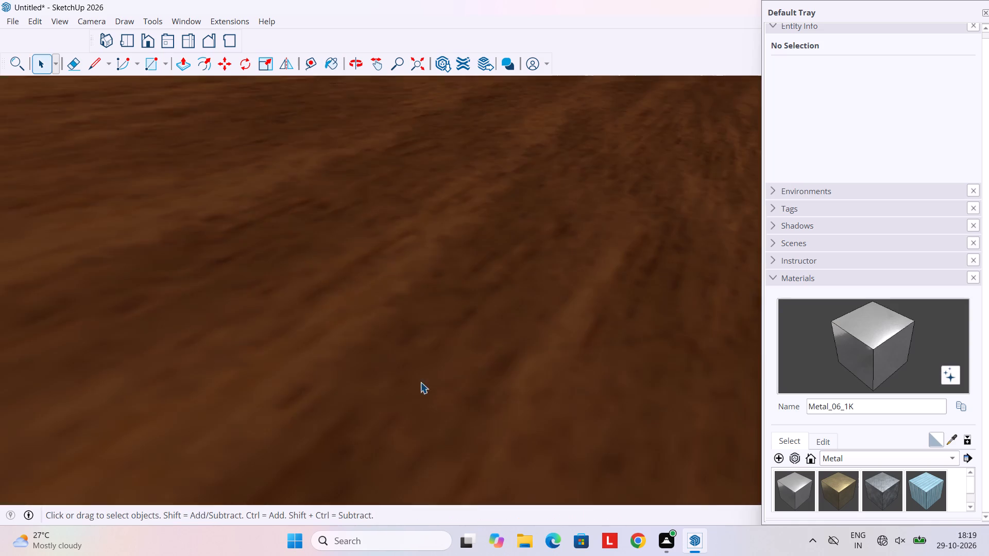
scroll(420, 382, "up", 1)
middle_click_drag(420, 382, 330, 336)
scroll(330, 336, "down", 20)
scroll(330, 336, "down", 8)
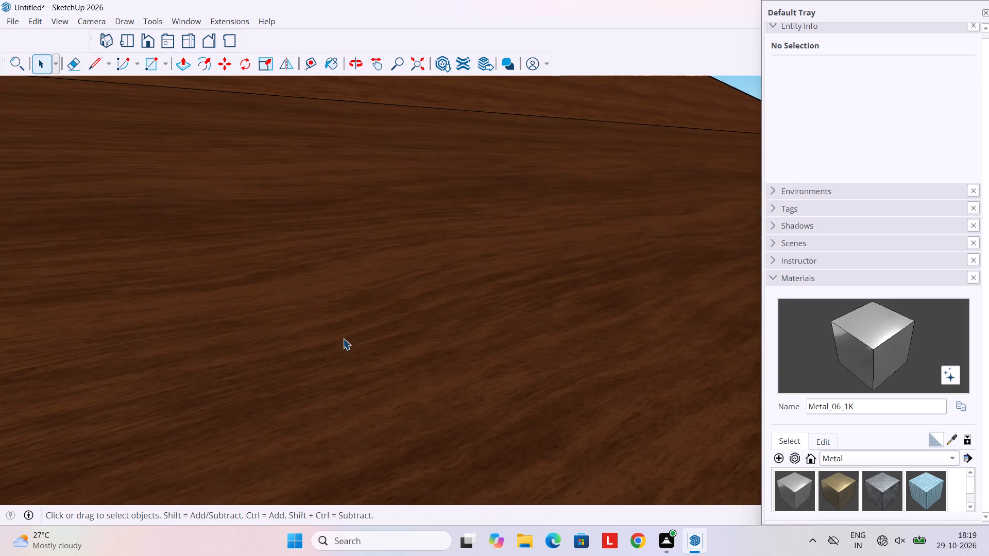
scroll(343, 338, "down", 20)
scroll(343, 338, "down", 5)
middle_click_drag(394, 375, 356, 322)
scroll(436, 388, "down", 5)
middle_click_drag(439, 389, 179, 375)
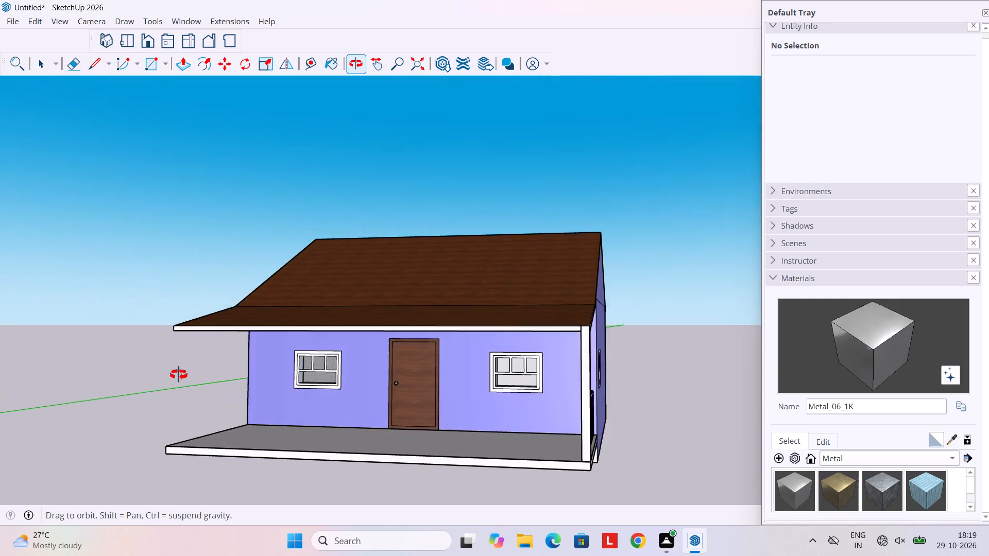
middle_click_drag(179, 375, 176, 376)
scroll(329, 409, "up", 2)
middle_click_drag(336, 401, 412, 397)
scroll(415, 395, "up", 4)
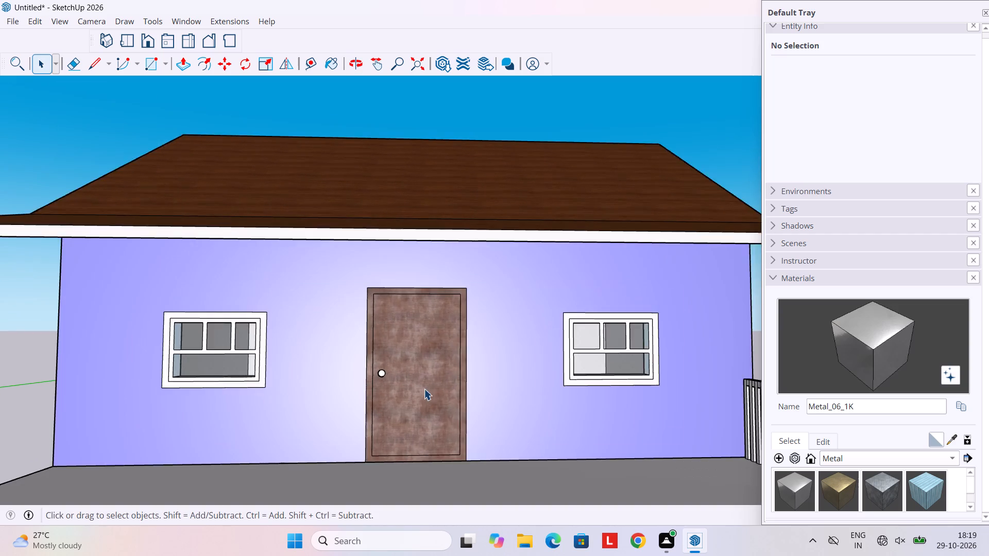
scroll(424, 389, "up", 3)
scroll(624, 385, "up", 3)
scroll(530, 364, "down", 9)
middle_click_drag(432, 366, 445, 377)
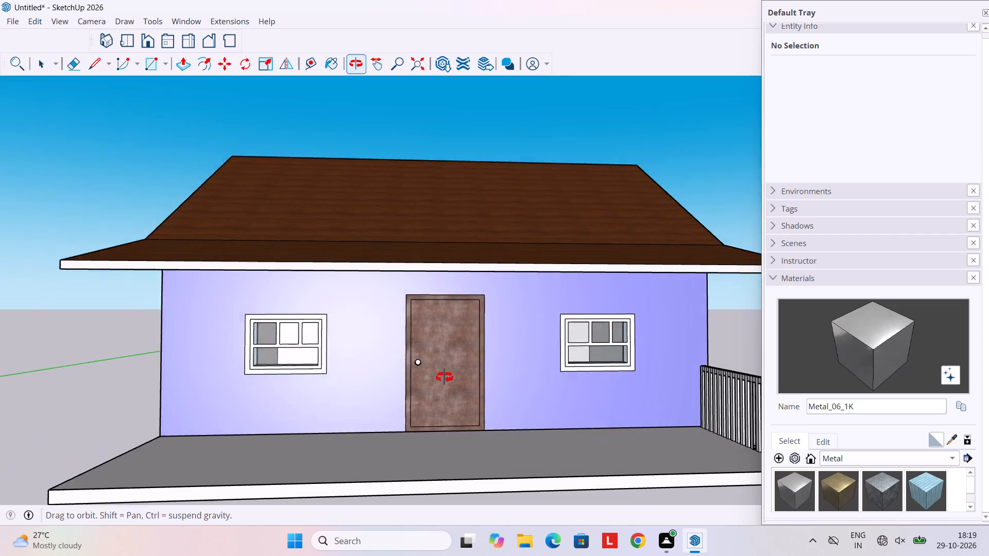
middle_click_drag(445, 377, 514, 389)
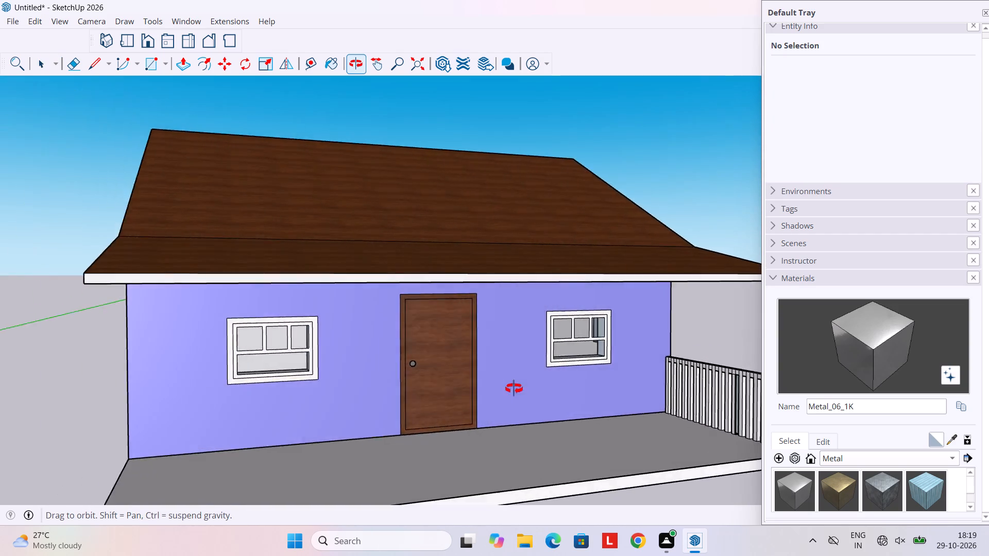
middle_click_drag(514, 389, 461, 379)
scroll(453, 377, "down", 4)
middle_click_drag(453, 377, 330, 376)
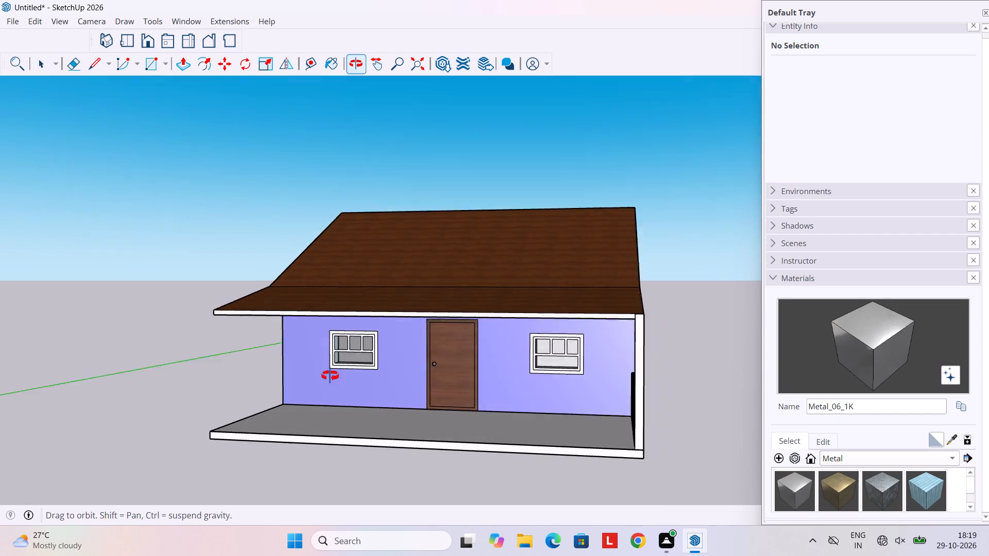
middle_click_drag(330, 376, 277, 369)
scroll(399, 385, "up", 4)
middle_click_drag(407, 380, 361, 411)
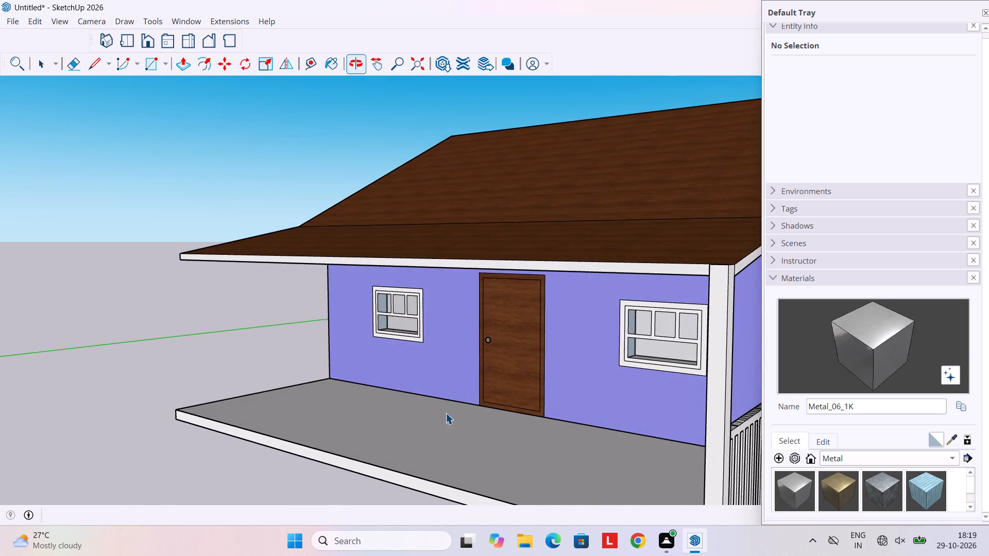
Review the whole house from the front and the railing side, checking the roof, walls, windows, door and porch.
scroll(453, 412, "down", 4)
middle_click_drag(455, 412, 509, 447)
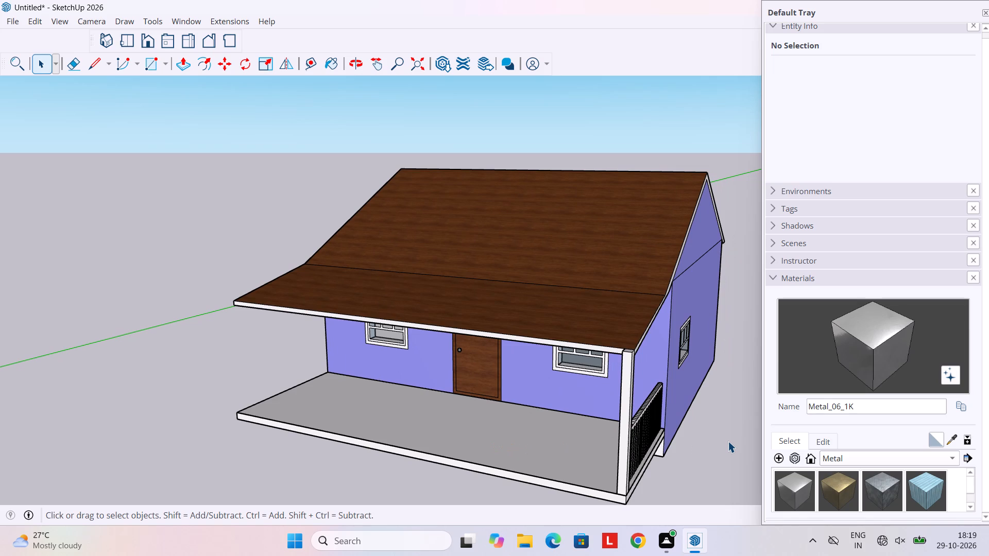
middle_click_drag(621, 387, 648, 303)
middle_click_drag(586, 380, 659, 398)
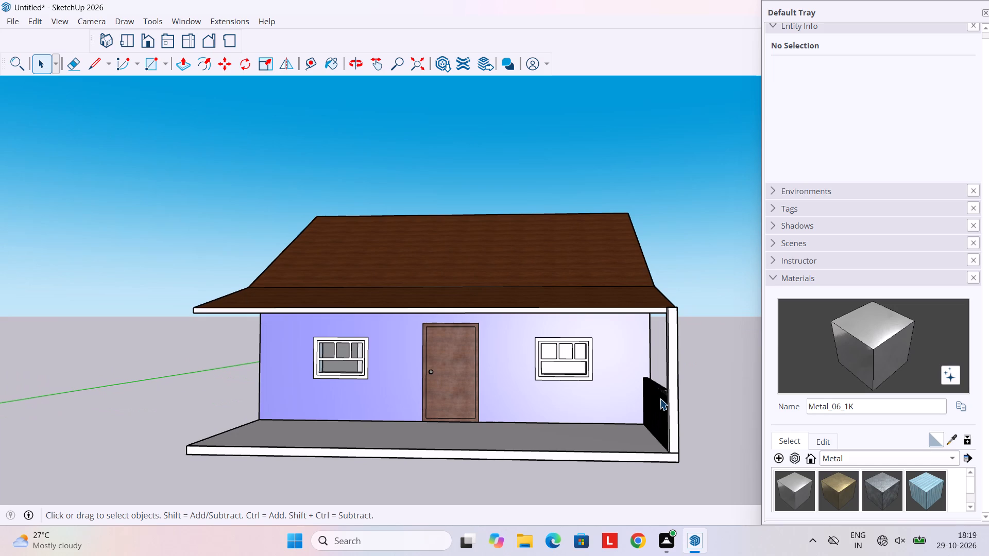
middle_click_drag(649, 341, 409, 360)
scroll(457, 372, "down", 5)
middle_click_drag(504, 388, 510, 390)
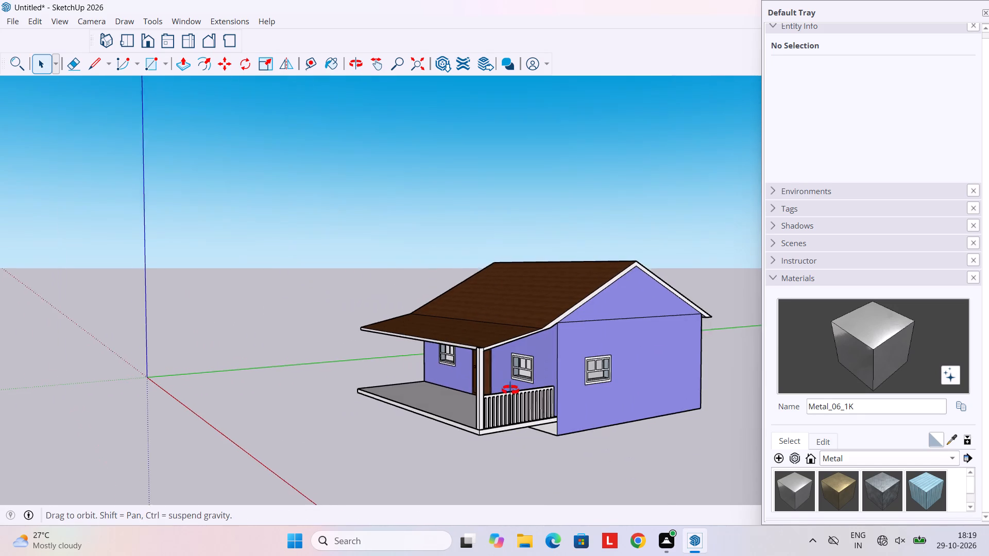
middle_click_drag(510, 390, 526, 386)
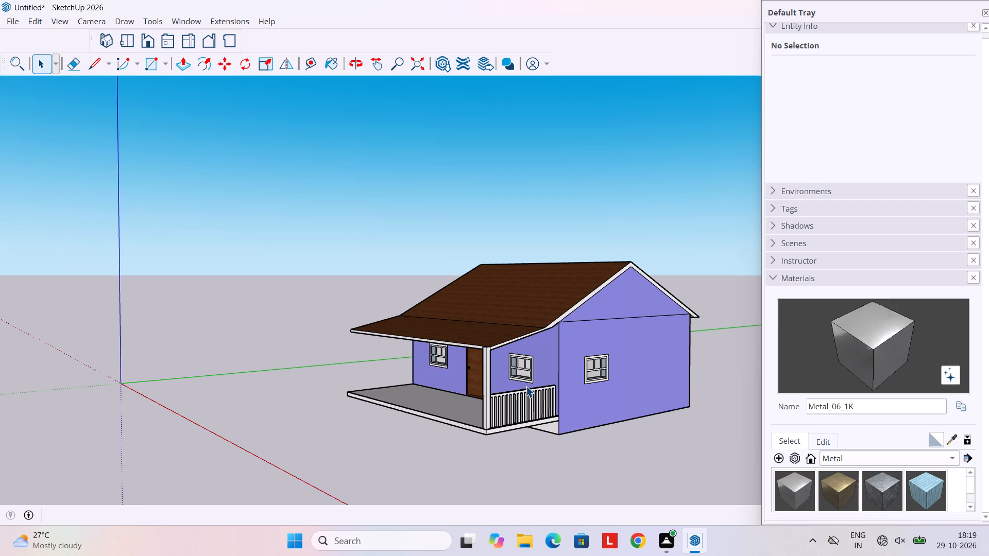
scroll(526, 386, "up", 6)
scroll(559, 390, "down", 1)
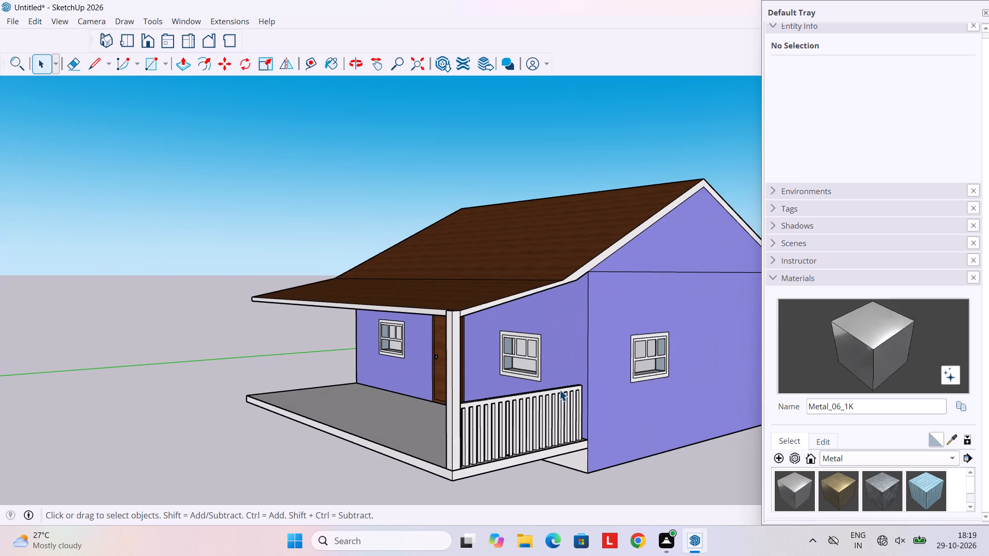
middle_click_drag(559, 390, 573, 390)
middle_click_drag(573, 390, 540, 397)
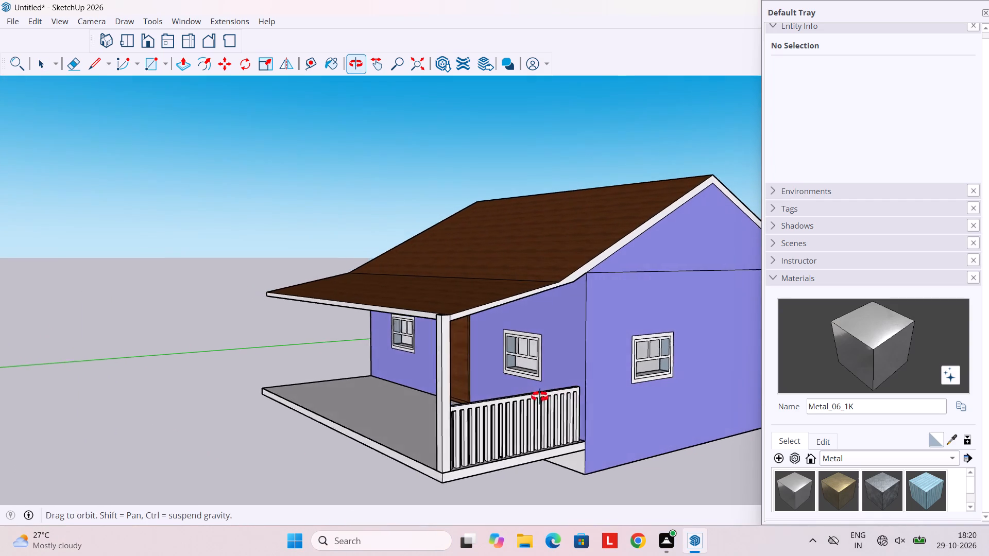
middle_click_drag(540, 397, 532, 390)
scroll(533, 390, "down", 9)
middle_click_drag(539, 394, 545, 389)
scroll(543, 391, "down", 1)
scroll(543, 391, "up", 6)
middle_click_drag(543, 391, 526, 396)
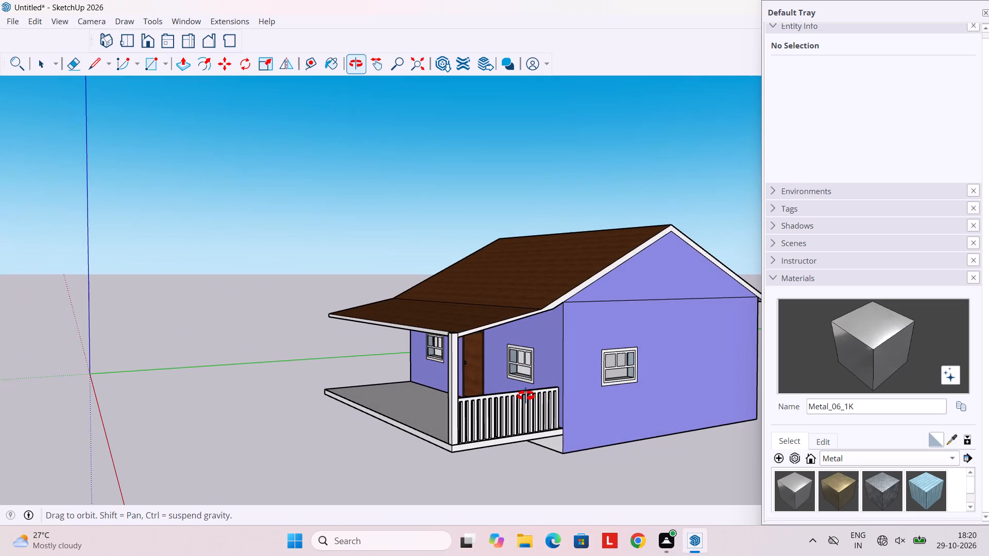
middle_click_drag(526, 396, 531, 389)
scroll(531, 389, "up", 1)
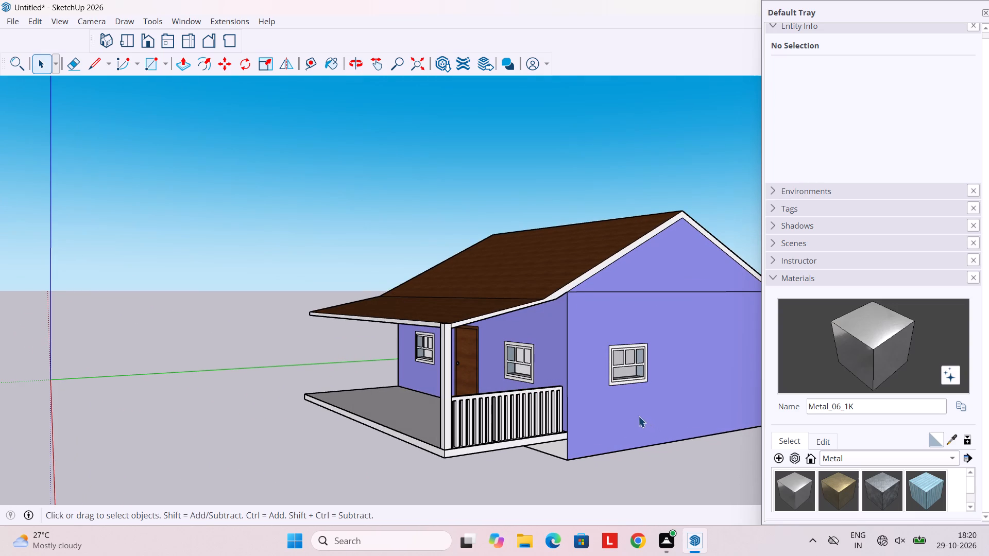
middle_click_drag(638, 416, 538, 411)
middle_click_drag(537, 410, 542, 410, "shift")
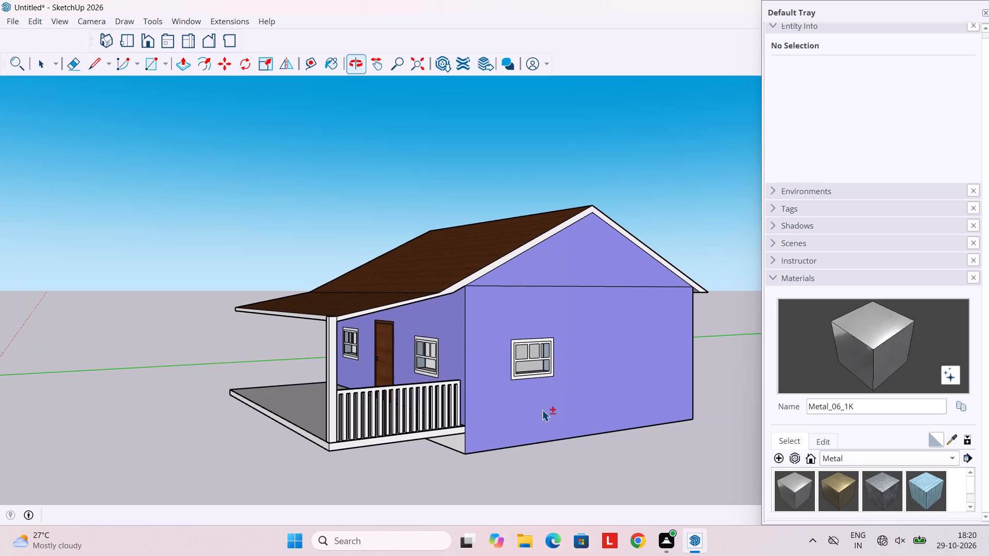
scroll(593, 419, "up", 2)
middle_click_drag(573, 413, 598, 426)
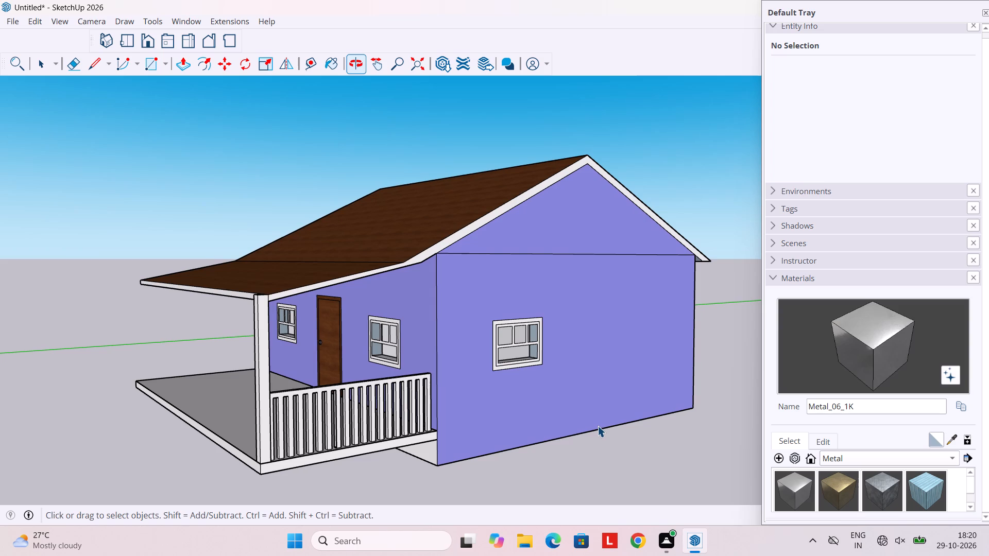
Examine the finished house from the front, the windowless gable side and the railing side, checking roof, walls, windows and porch.
middle_click_drag(395, 449, 583, 440)
middle_click_drag(421, 429, 469, 426)
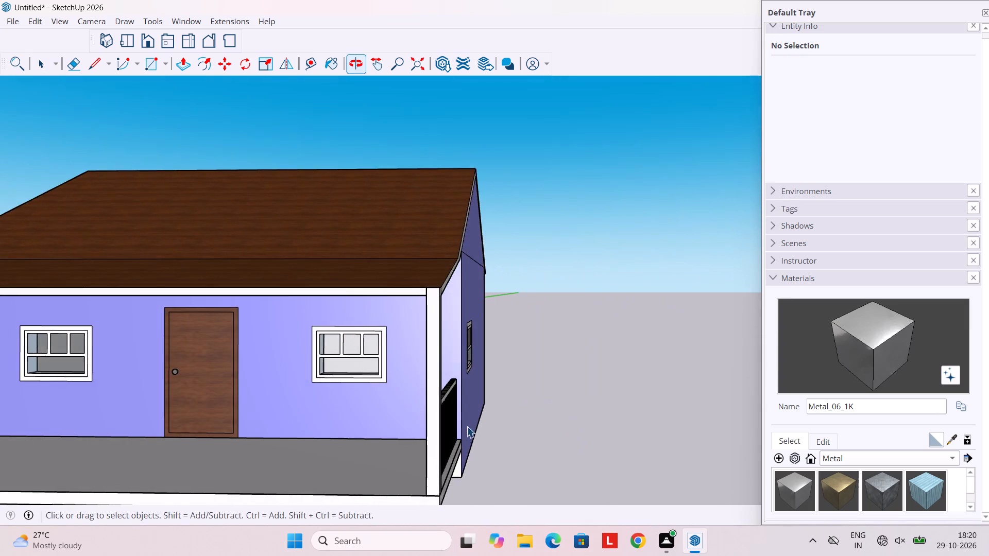
scroll(421, 429, "down", 4)
middle_click_drag(354, 417, 493, 428)
middle_click_drag(393, 427, 497, 413)
scroll(465, 416, "down", 4)
middle_click_drag(386, 417, 471, 394)
middle_click_drag(440, 415, 430, 395)
scroll(430, 395, "down", 3)
middle_click_drag(424, 398, 446, 415)
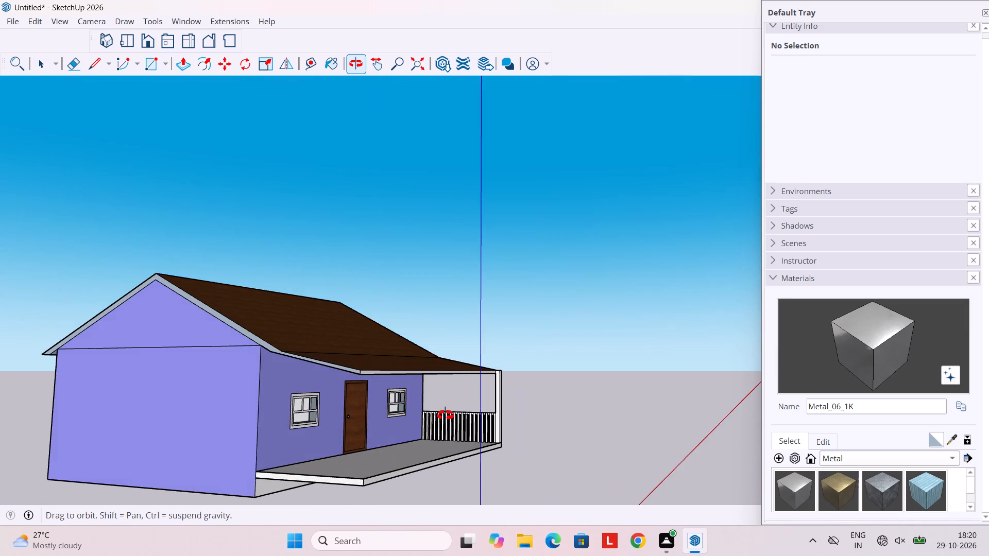
middle_click_drag(446, 415, 350, 424)
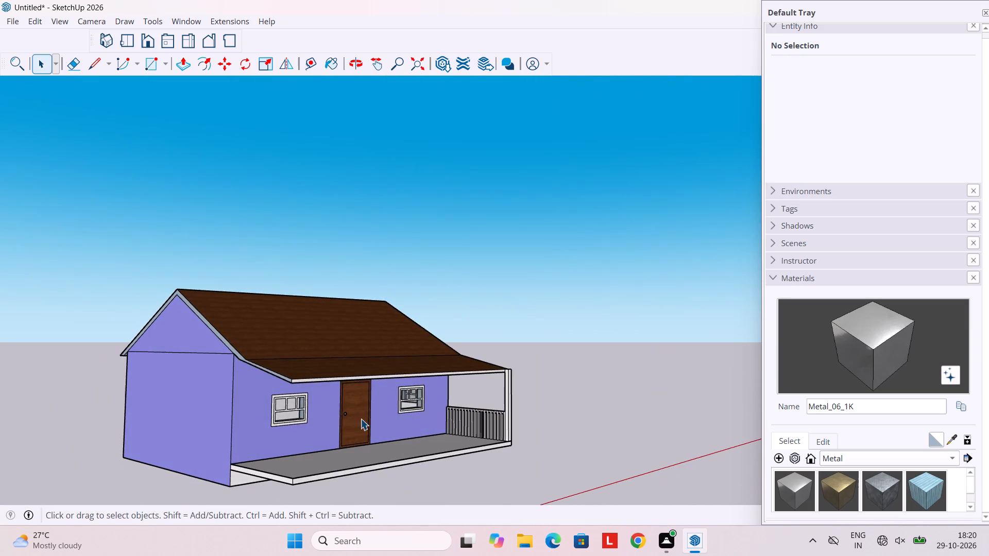
scroll(369, 415, "up", 3)
middle_click_drag(362, 412, 320, 411)
scroll(320, 411, "up", 1)
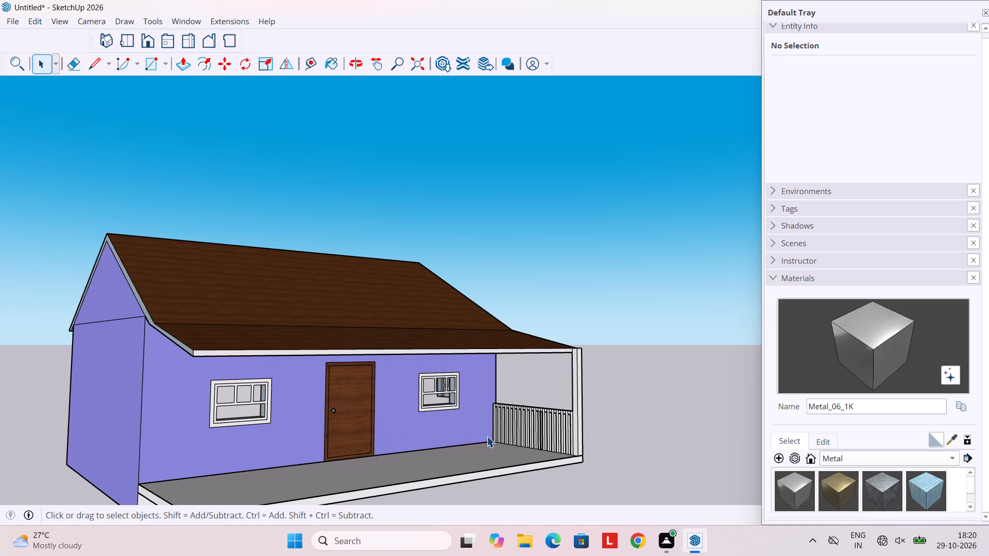
scroll(482, 430, "down", 2)
middle_click_drag(482, 430, 481, 408)
scroll(478, 410, "up", 2)
middle_click_drag(474, 412, 474, 418)
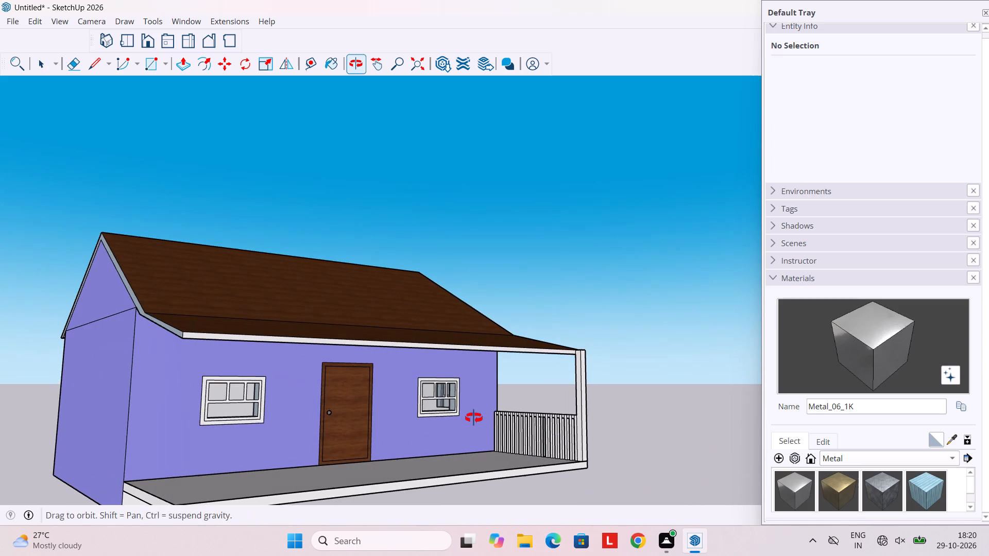
middle_click_drag(474, 418, 474, 417)
middle_click_drag(473, 417, 459, 394, "shift")
scroll(458, 394, "up", 1)
scroll(453, 394, "down", 1)
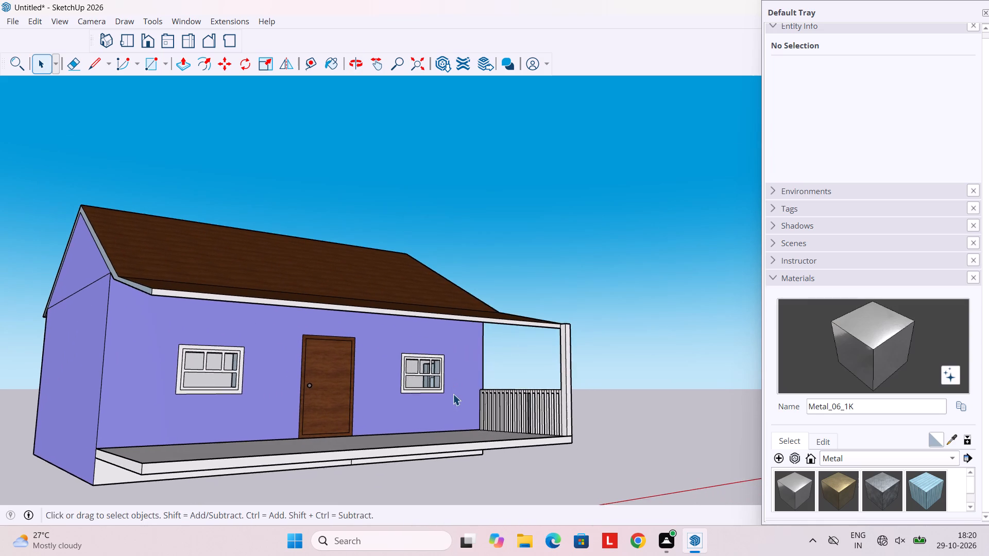
middle_click_drag(452, 394, 462, 407)
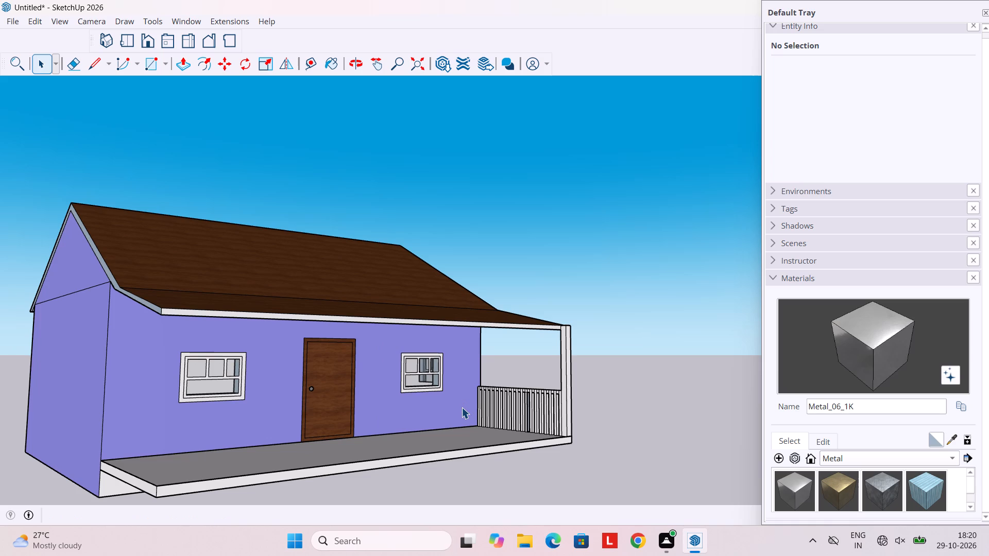
middle_click_drag(459, 415, 239, 453)
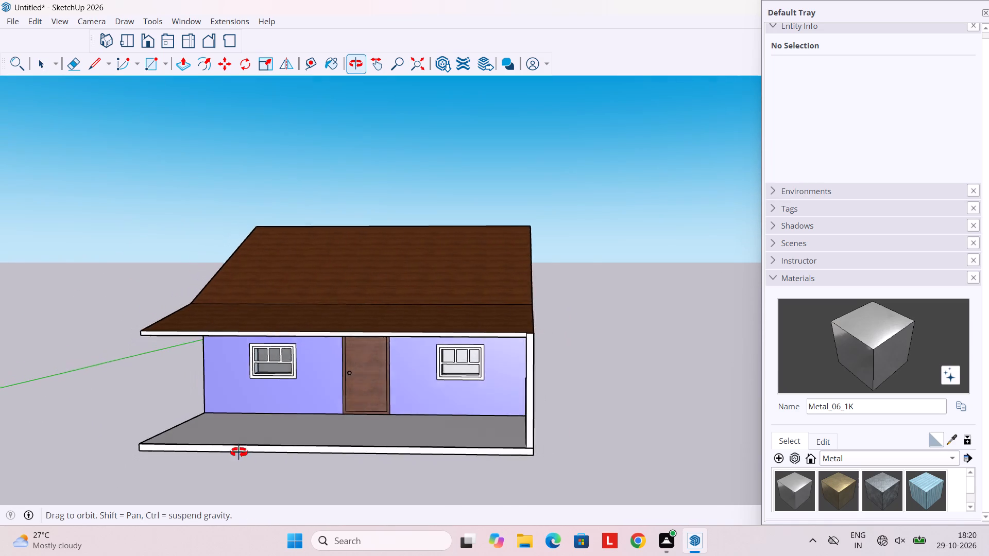
middle_click_drag(239, 453, 217, 453)
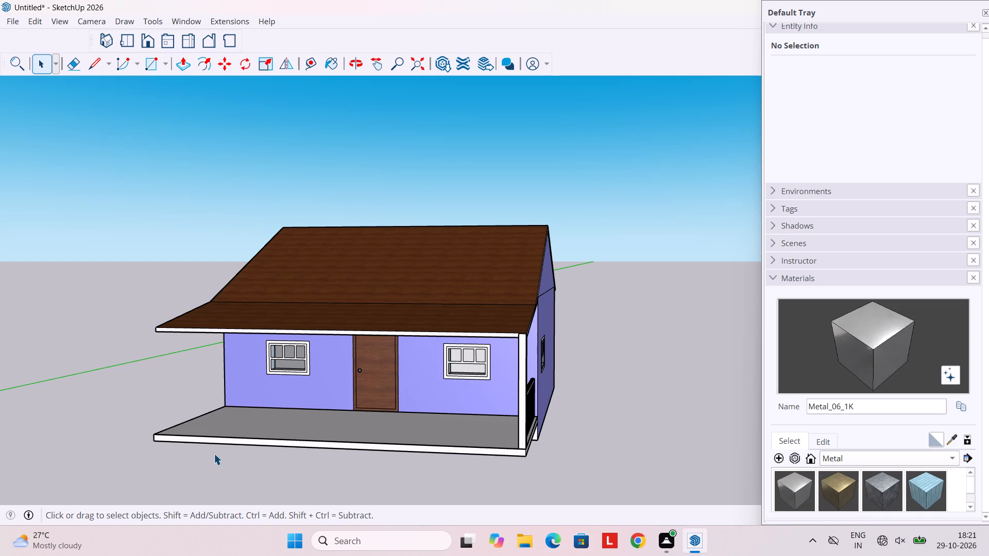
Draw a horizontal line across the windowed gable wall, level with the porch slab's underside, from the front corner to the back corner.
scroll(292, 397, "down", 3)
middle_click_drag(404, 402, 217, 401)
middle_click_drag(476, 390, 389, 381)
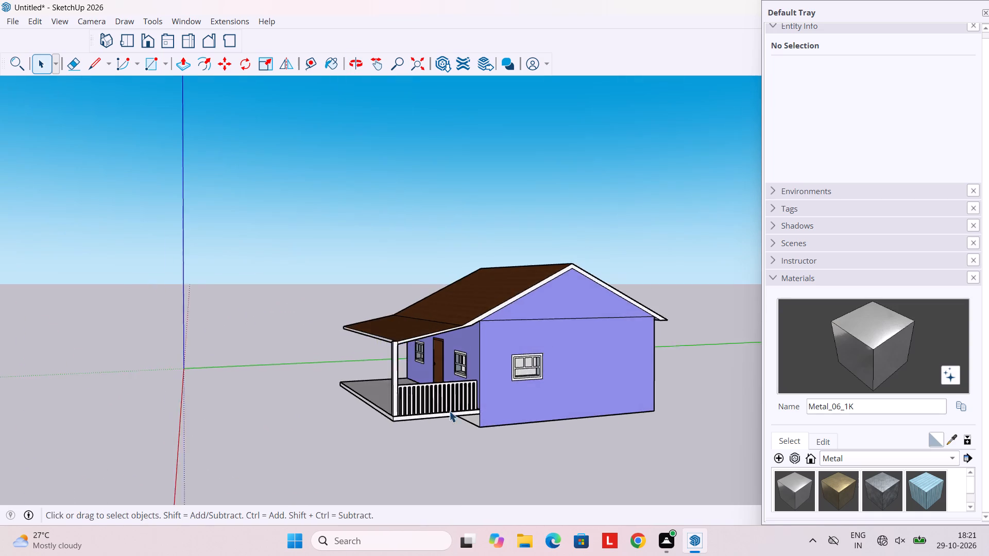
scroll(462, 411, "up", 3)
key("l")
scroll(544, 412, "up", 4)
left_click(463, 415)
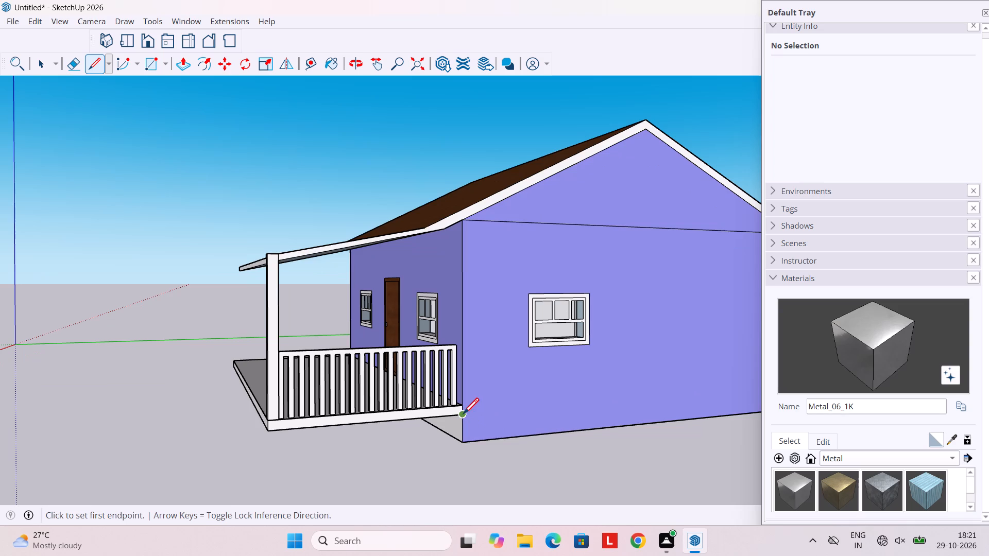
scroll(534, 414, "down", 4)
middle_click_drag(574, 410, 545, 411)
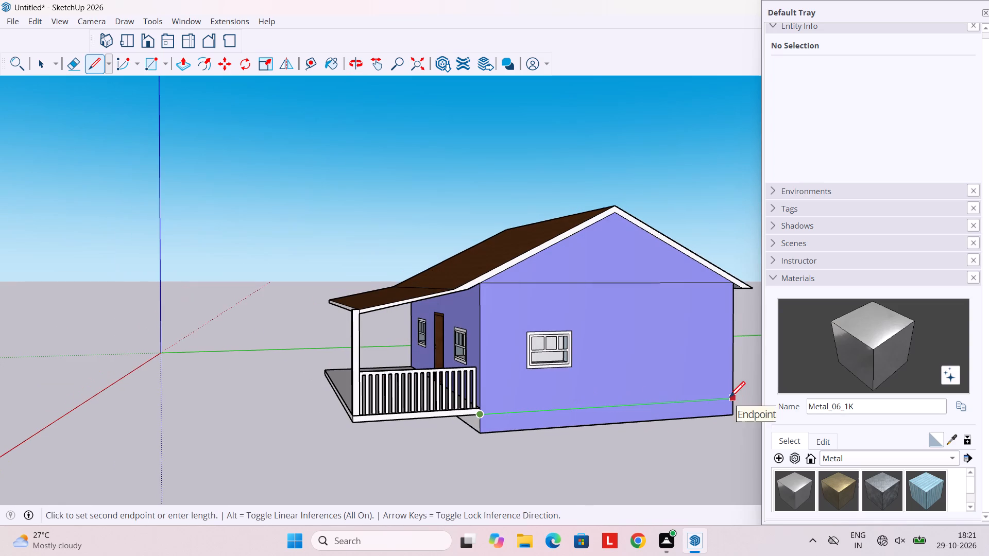
left_click(729, 399)
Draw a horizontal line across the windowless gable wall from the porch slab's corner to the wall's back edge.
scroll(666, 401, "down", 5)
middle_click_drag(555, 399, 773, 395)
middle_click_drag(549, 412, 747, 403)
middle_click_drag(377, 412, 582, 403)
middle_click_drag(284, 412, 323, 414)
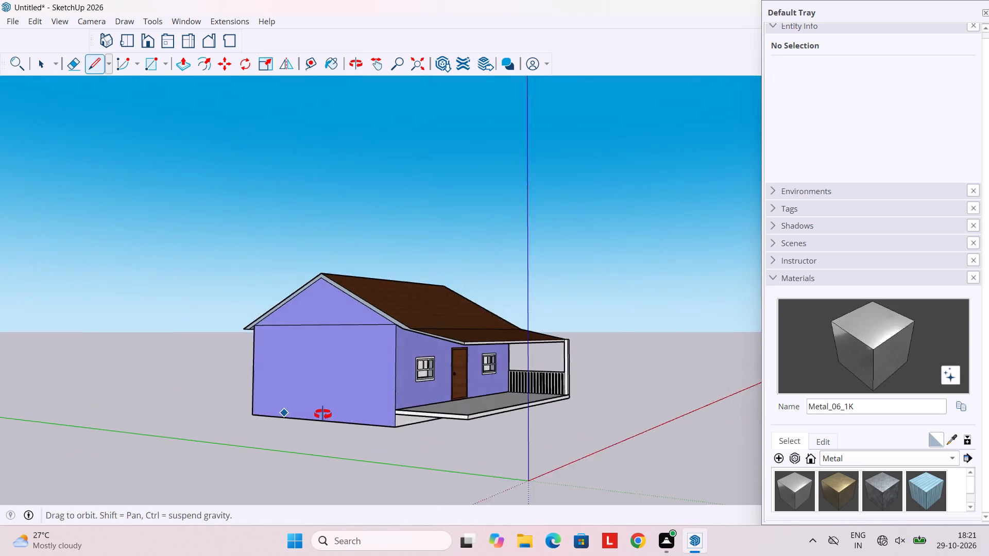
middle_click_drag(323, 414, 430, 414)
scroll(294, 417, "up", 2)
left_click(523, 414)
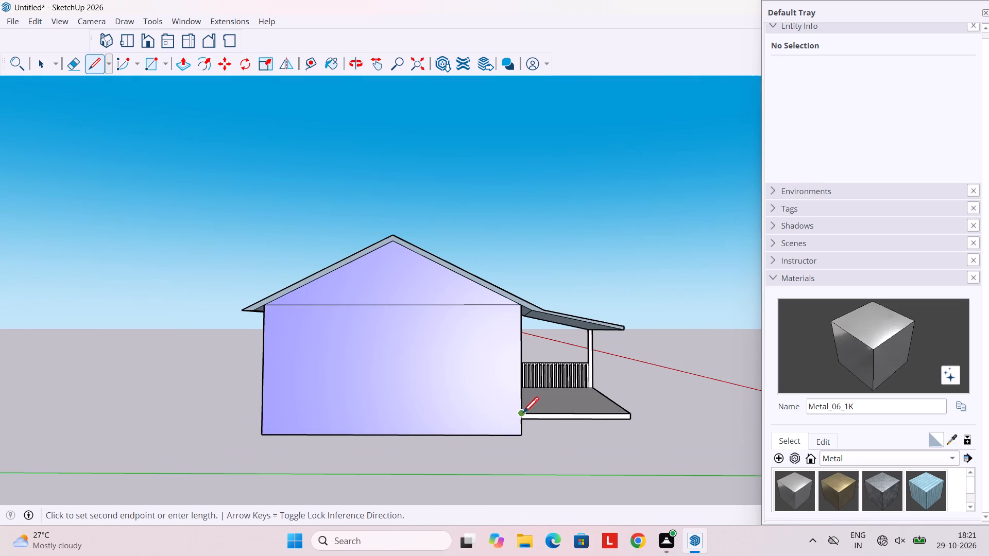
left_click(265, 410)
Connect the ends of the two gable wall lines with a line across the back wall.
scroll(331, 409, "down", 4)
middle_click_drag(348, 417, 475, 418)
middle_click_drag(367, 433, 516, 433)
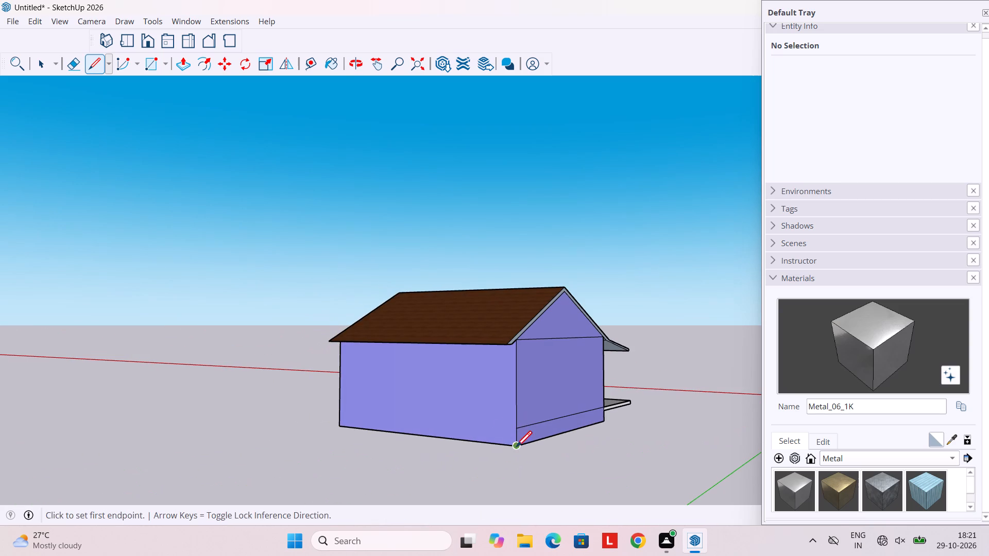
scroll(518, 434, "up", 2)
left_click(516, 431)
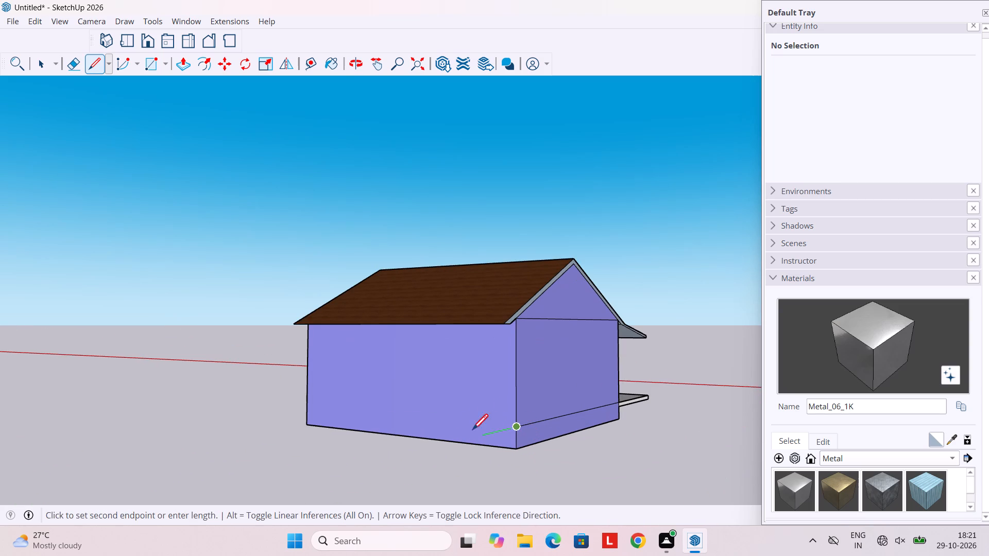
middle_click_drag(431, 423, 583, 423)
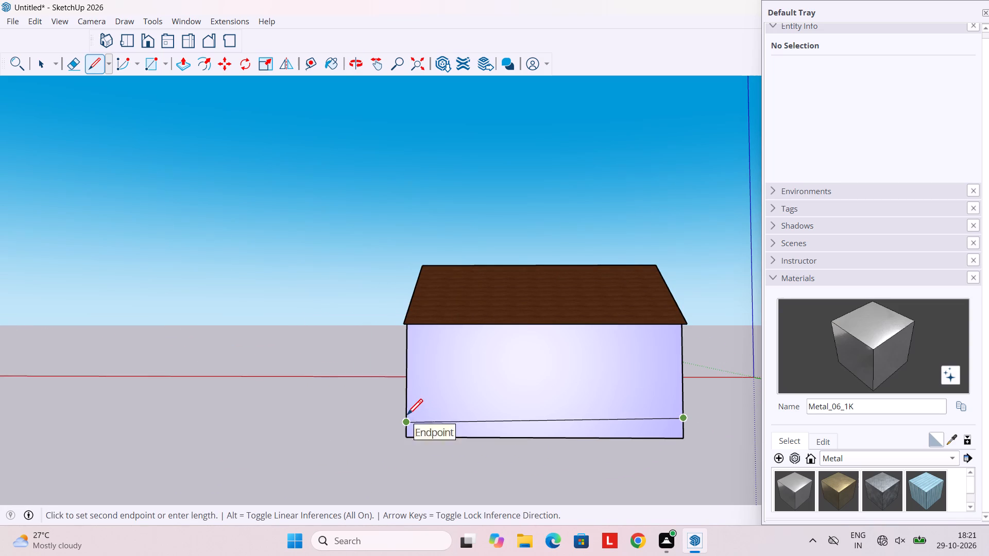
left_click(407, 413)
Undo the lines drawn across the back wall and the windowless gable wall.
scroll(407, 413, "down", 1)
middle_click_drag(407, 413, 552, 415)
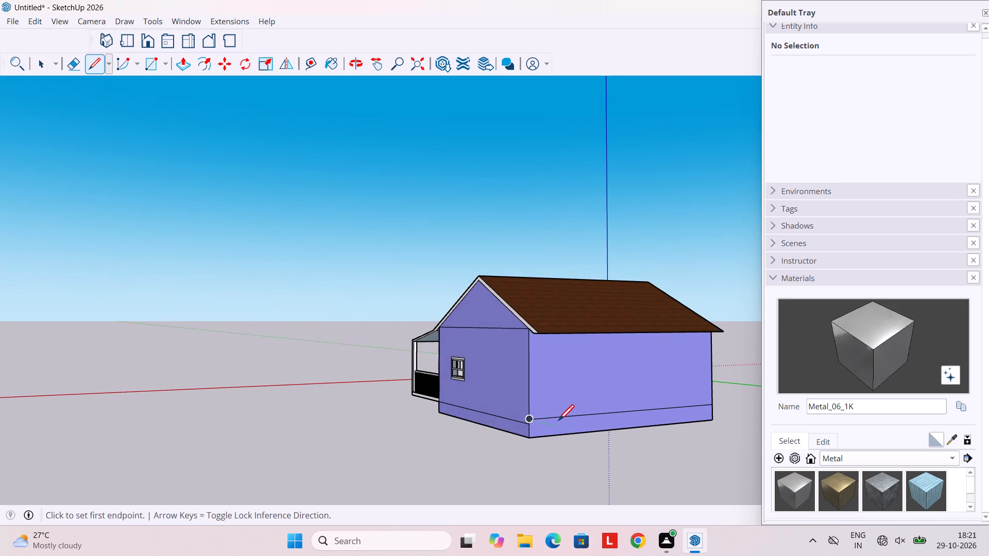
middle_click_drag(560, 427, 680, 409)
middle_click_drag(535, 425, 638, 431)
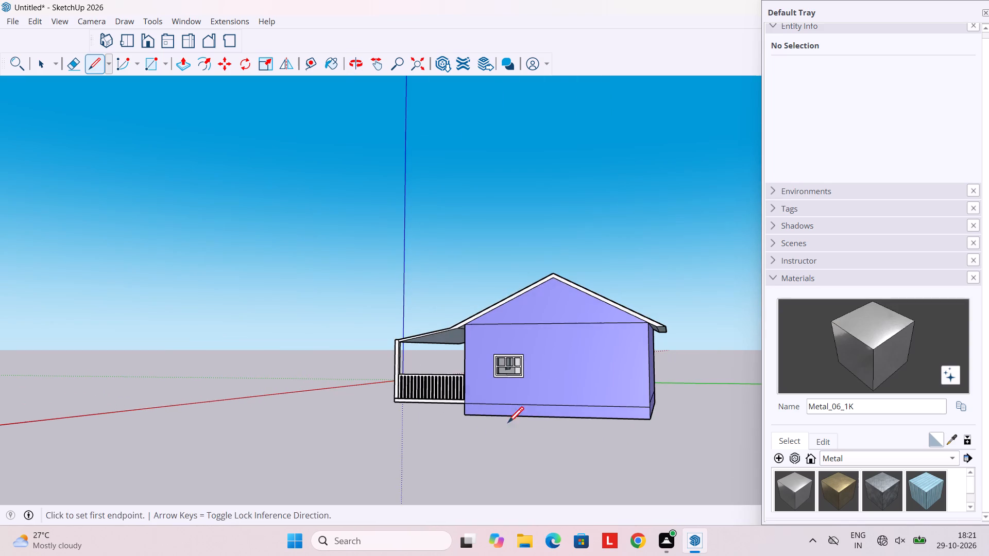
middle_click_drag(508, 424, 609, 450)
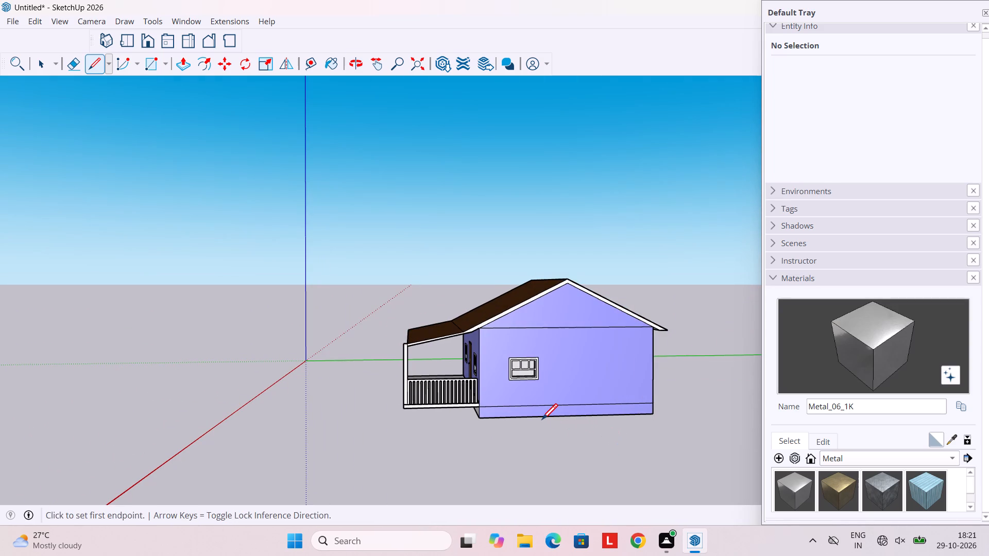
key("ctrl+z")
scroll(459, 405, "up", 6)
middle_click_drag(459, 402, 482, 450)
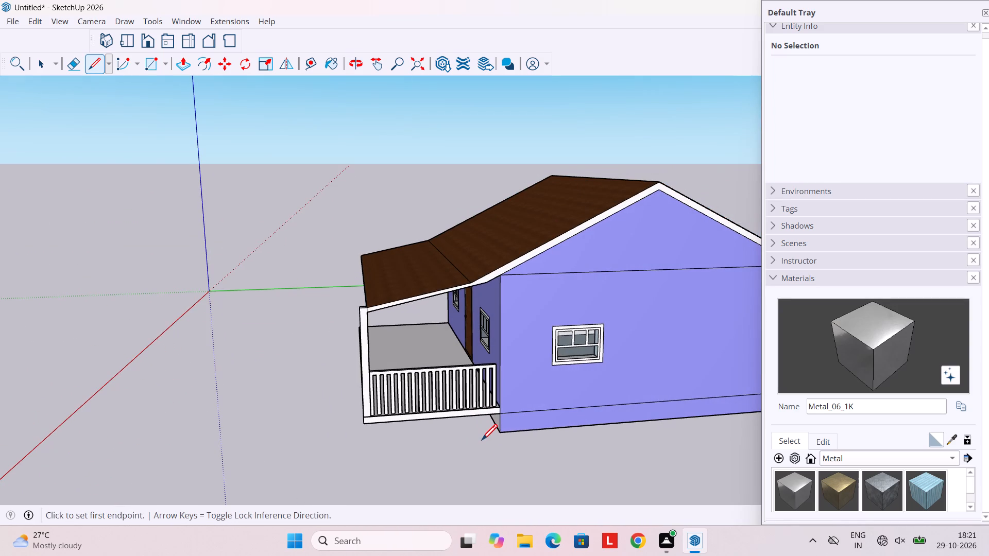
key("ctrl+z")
Draw a line parallel to the red axis across the back wall, from the windowed gable wall line's end to the opposite corner.
scroll(527, 419, "down", 5)
middle_click_drag(582, 405, 426, 396)
middle_click_drag(603, 399, 431, 379)
middle_click_drag(557, 463, 540, 448)
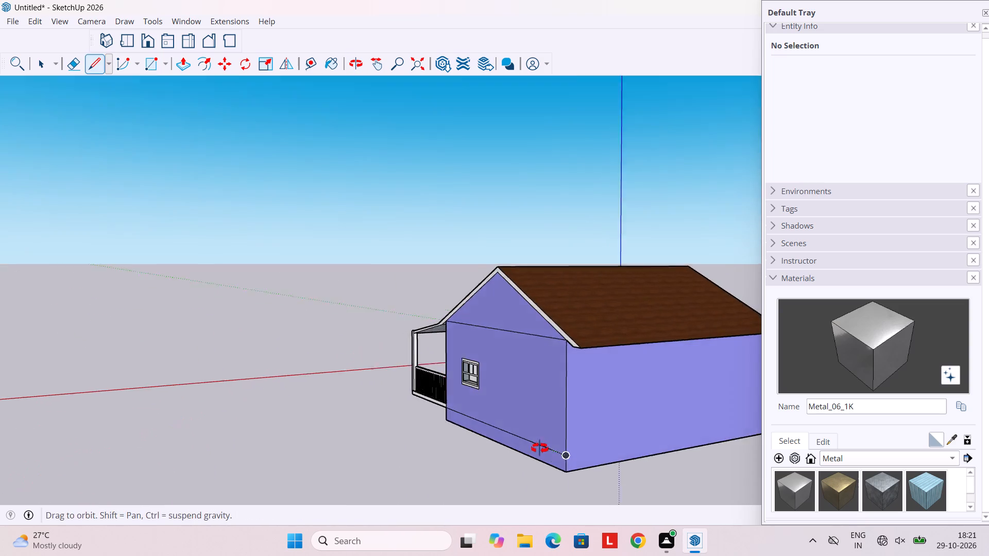
middle_click_drag(540, 448, 473, 403)
left_click(489, 407)
scroll(566, 410, "down", 3)
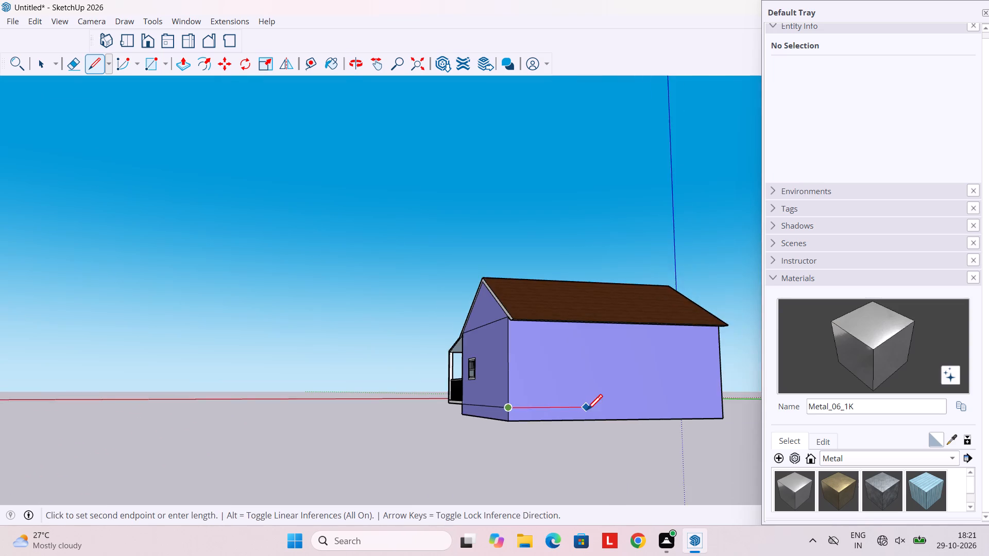
middle_click_drag(587, 412, 434, 407)
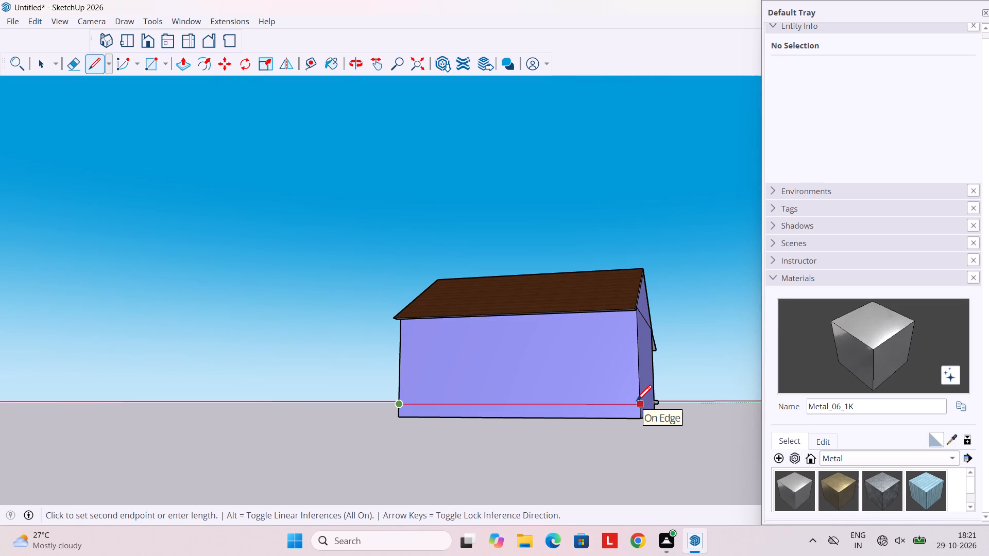
left_click(636, 403)
Continue the base line across the windowless gable wall from the back wall line's end to the front corner at the porch slab.
middle_click_drag(636, 403, 471, 403)
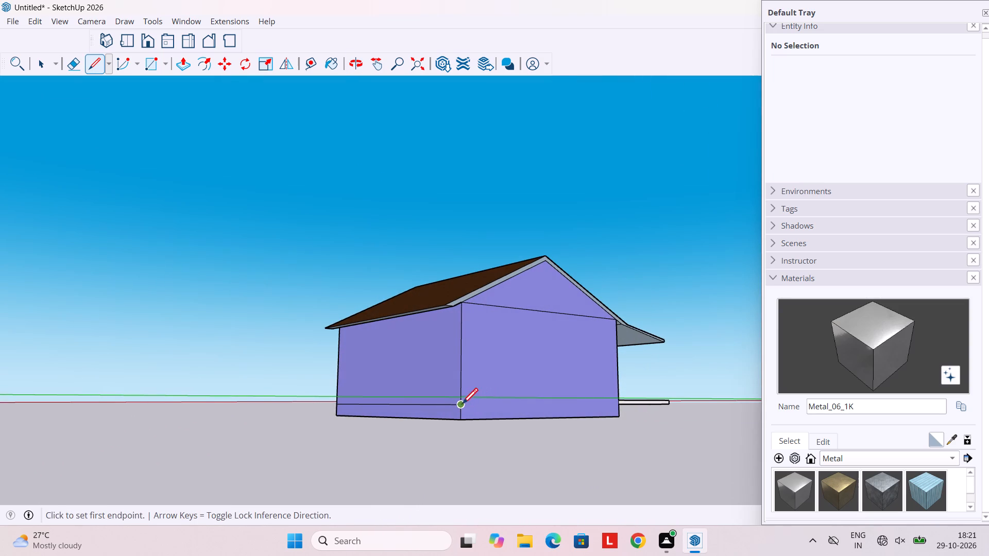
left_click(462, 405)
middle_click_drag(500, 406, 381, 406)
left_click(557, 404)
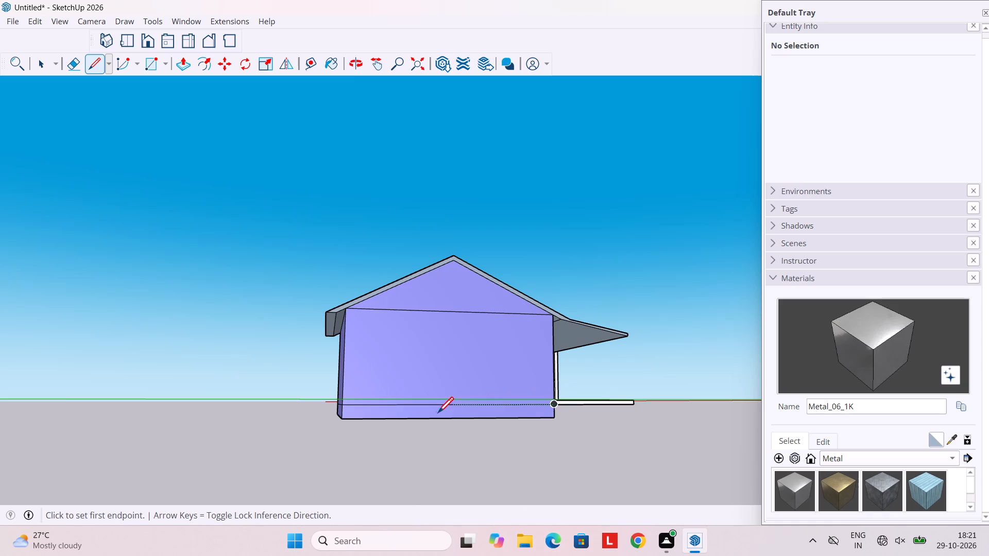
scroll(437, 413, "down", 4)
key("space")
Paint the base band of the windowless gable wall with Sree_Pearls_1 from the In Model materials.
scroll(474, 426, "up", 5)
middle_click_drag(467, 424, 451, 488)
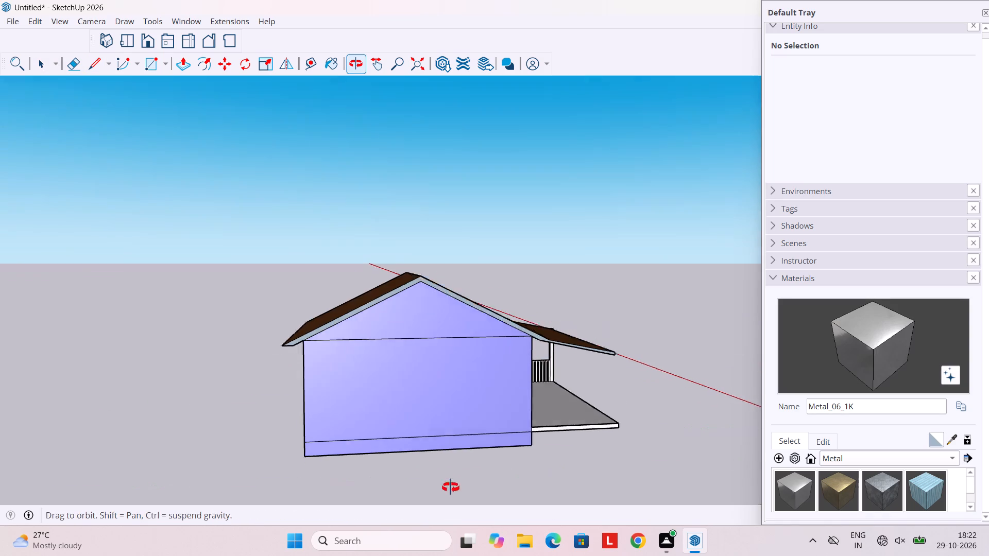
middle_click_drag(451, 488, 451, 490)
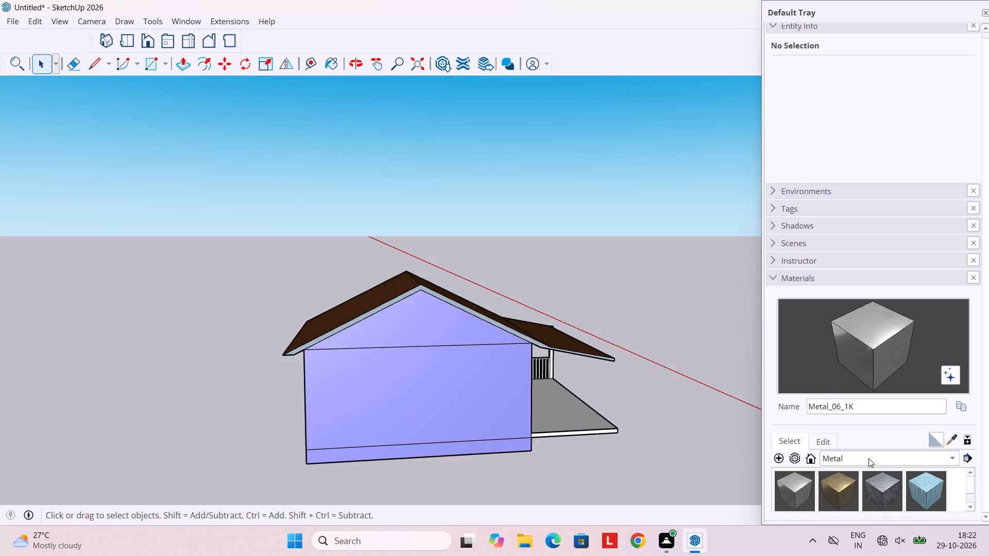
left_click(868, 458)
left_click(860, 376)
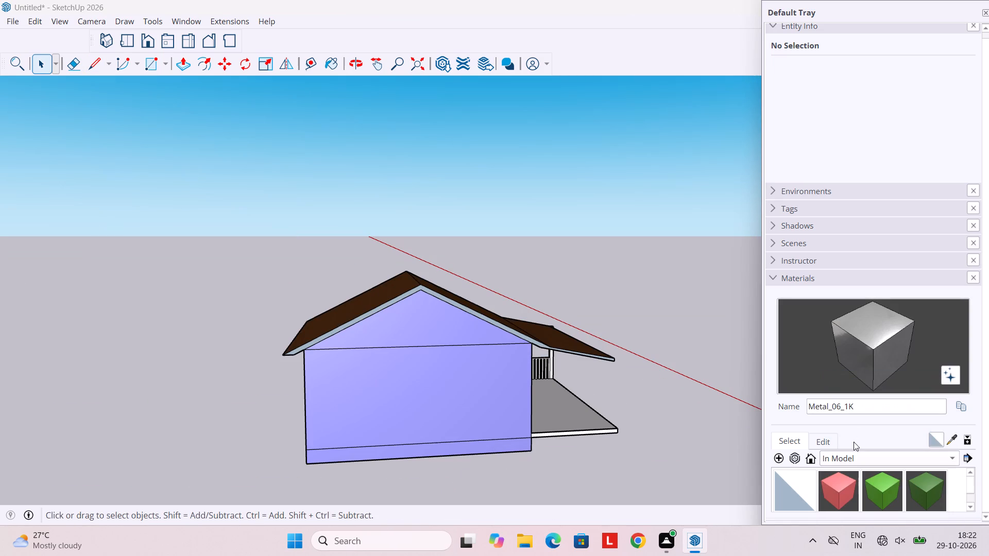
scroll(859, 485, "down", 6)
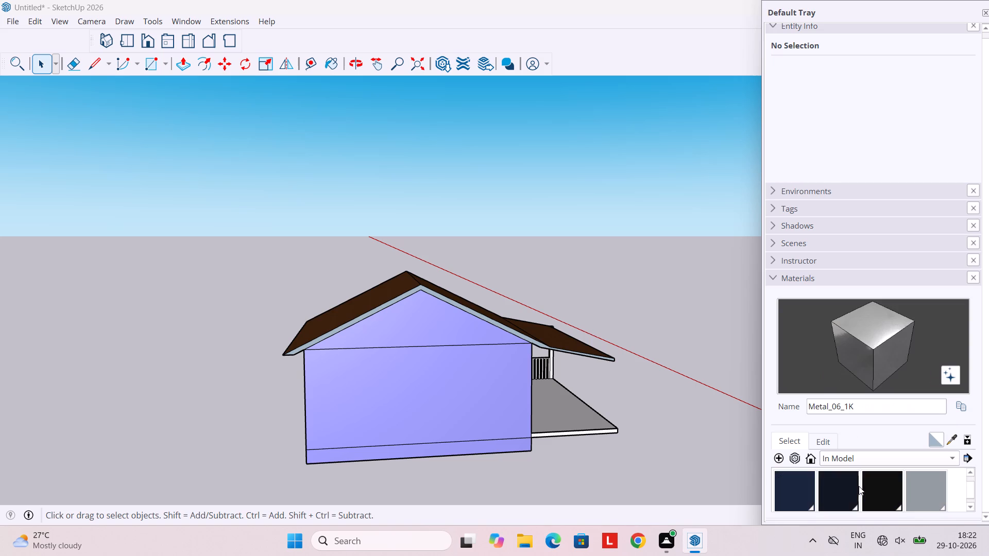
scroll(859, 486, "down", 2)
scroll(859, 486, "up", 6)
scroll(859, 486, "down", 3)
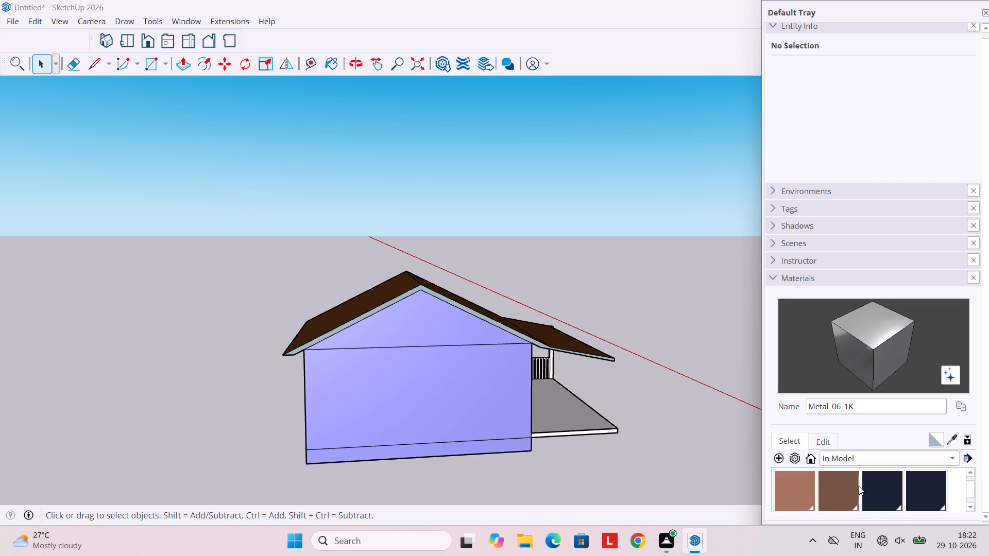
scroll(859, 486, "down", 2)
left_click(919, 486)
scroll(441, 416, "up", 2)
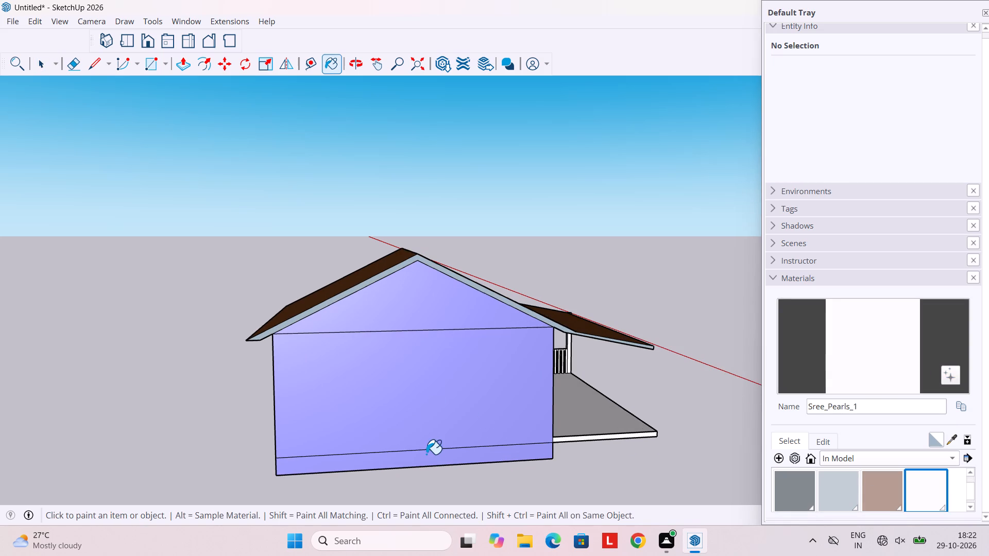
left_click(426, 458)
Paint the base bands of the back wall and the windowed gable wall with Sree_Pearls_1.
scroll(373, 443, "down", 4)
middle_click_drag(355, 441, 578, 430)
left_click(463, 463)
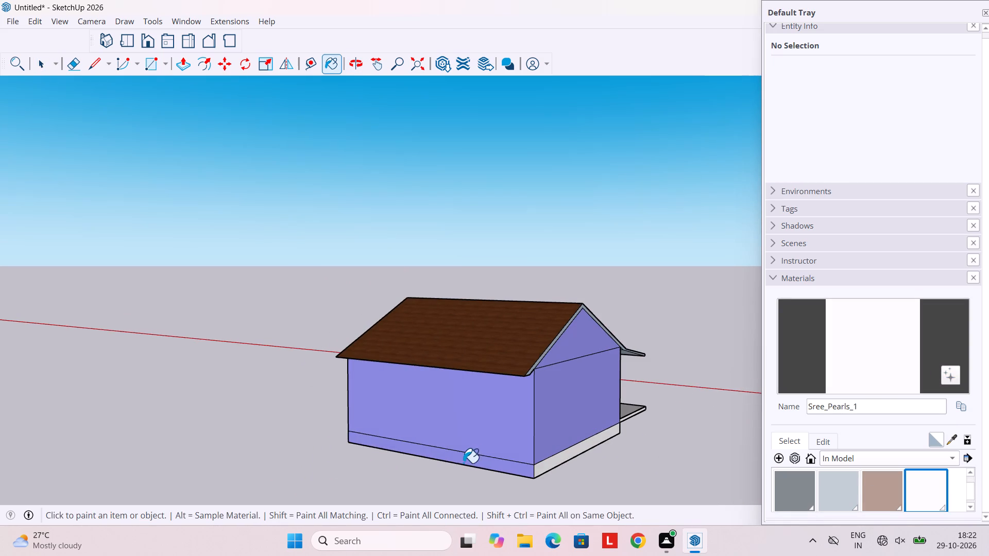
middle_click_drag(440, 455, 696, 455)
left_click(518, 450)
scroll(518, 450, "down", 1)
middle_click_drag(518, 450, 674, 451)
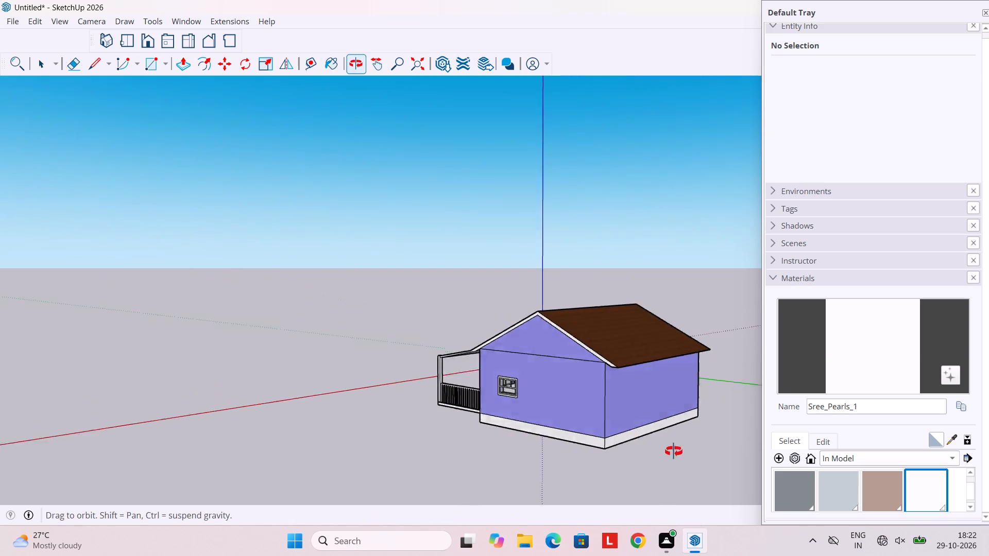
Inspect the painted base bands on the back and windowed gable walls, and the front wall's door, windows and porch.
middle_click_drag(674, 451, 680, 451)
middle_click_drag(565, 441, 706, 440)
middle_click_drag(543, 436, 654, 436)
middle_click_drag(592, 432, 591, 397)
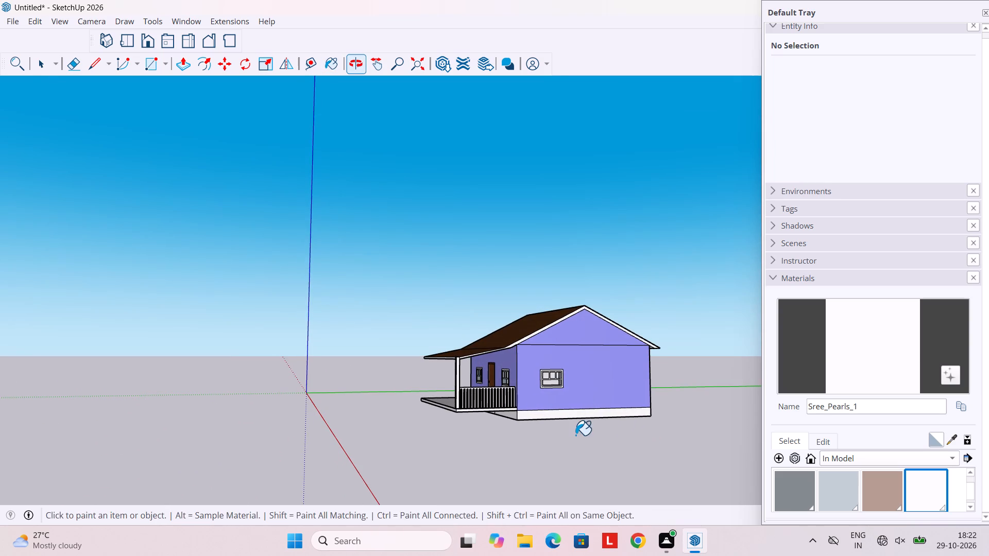
key("space")
scroll(501, 427, "down", 1)
middle_click_drag(502, 429, 770, 462)
middle_click_drag(323, 383, 484, 383)
scroll(481, 384, "up", 7)
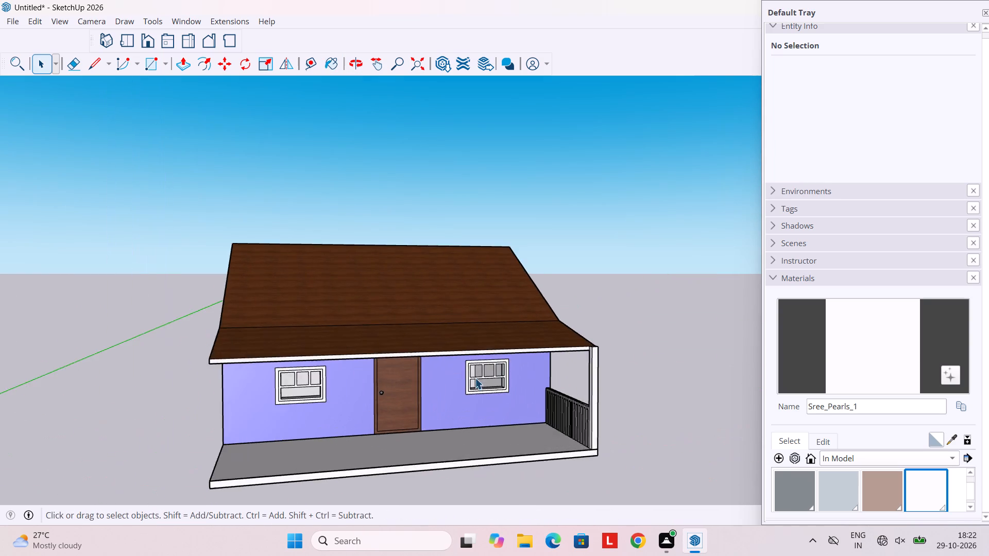
scroll(475, 378, "up", 1)
middle_click_drag(464, 383, 416, 362)
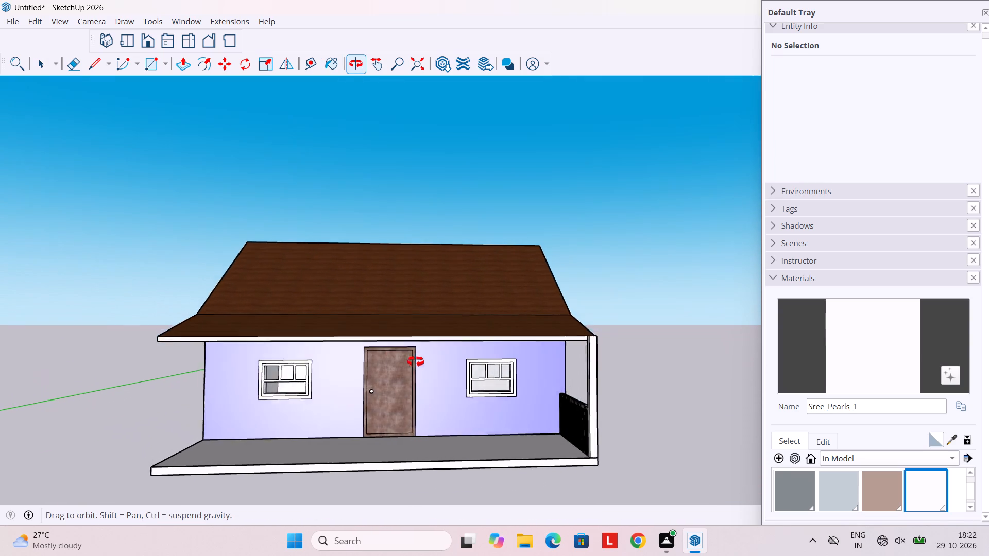
middle_click_drag(416, 362, 401, 360)
scroll(401, 360, "up", 6)
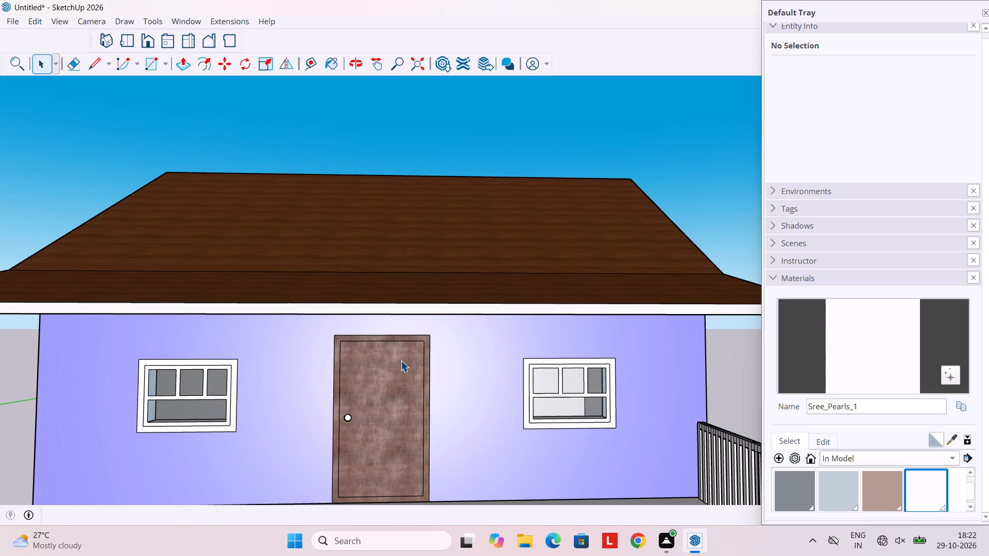
scroll(398, 361, "down", 4)
middle_click_drag(384, 365, 427, 363)
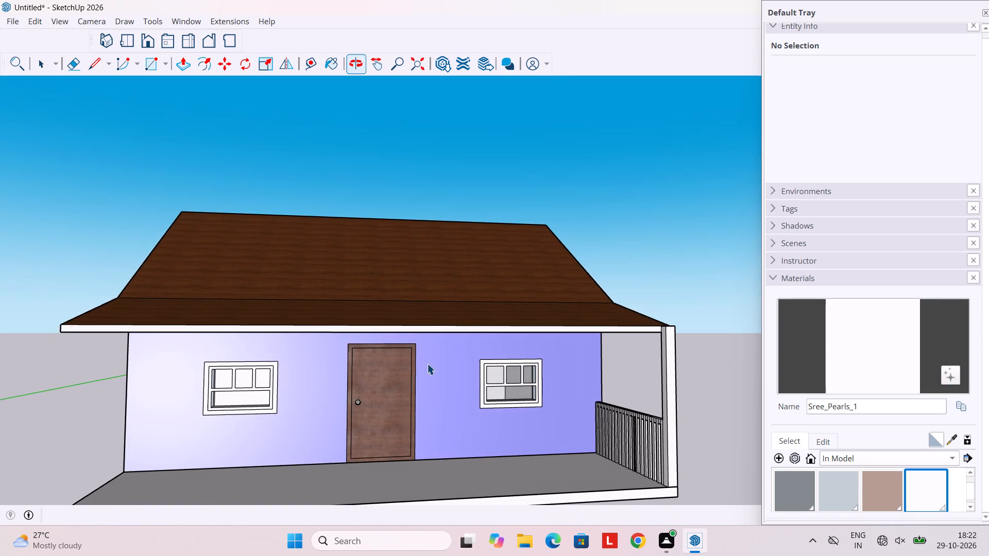
scroll(427, 363, "down", 4)
middle_click_drag(584, 376, 585, 376)
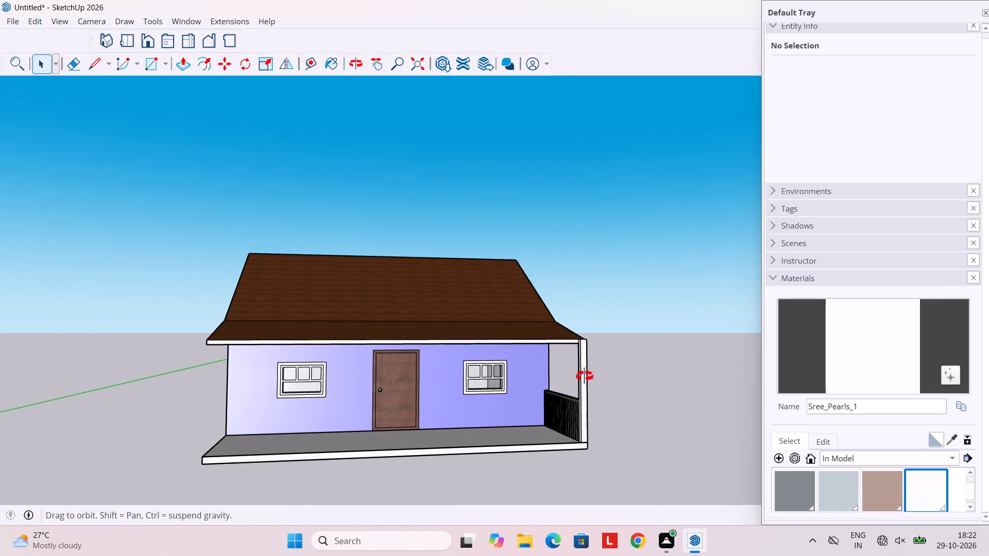
middle_click_drag(585, 376, 565, 363)
scroll(450, 391, "up", 2)
middle_click_drag(449, 390, 454, 397)
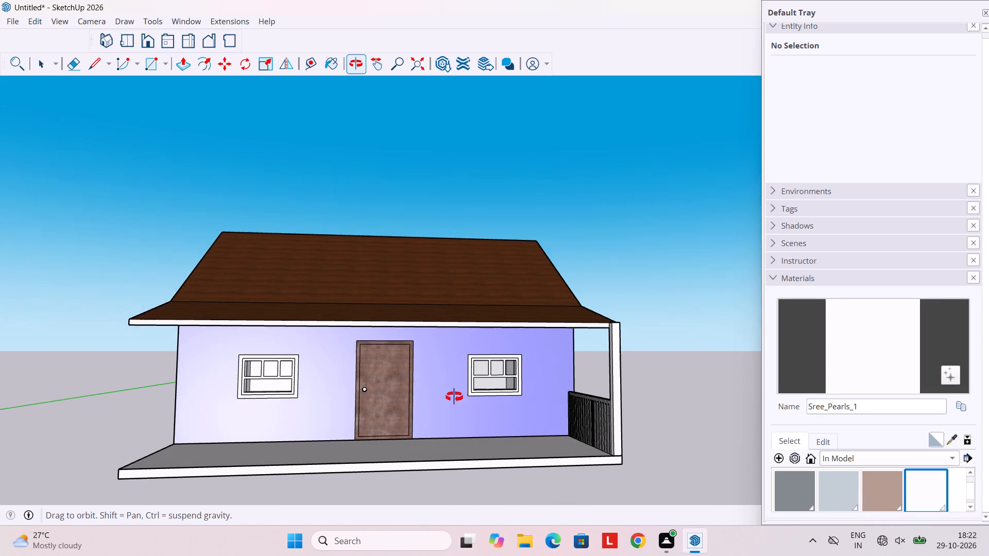
middle_click_drag(454, 397, 454, 399)
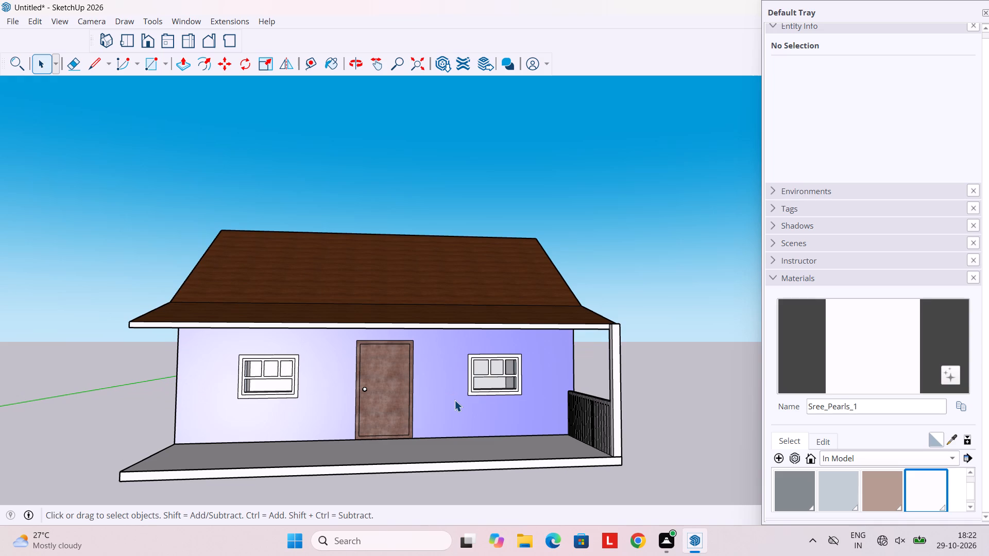
Examine the house around the porch from both gable ends, checking the railing, roof, front wall and white base bands.
middle_click_drag(449, 396, 176, 404)
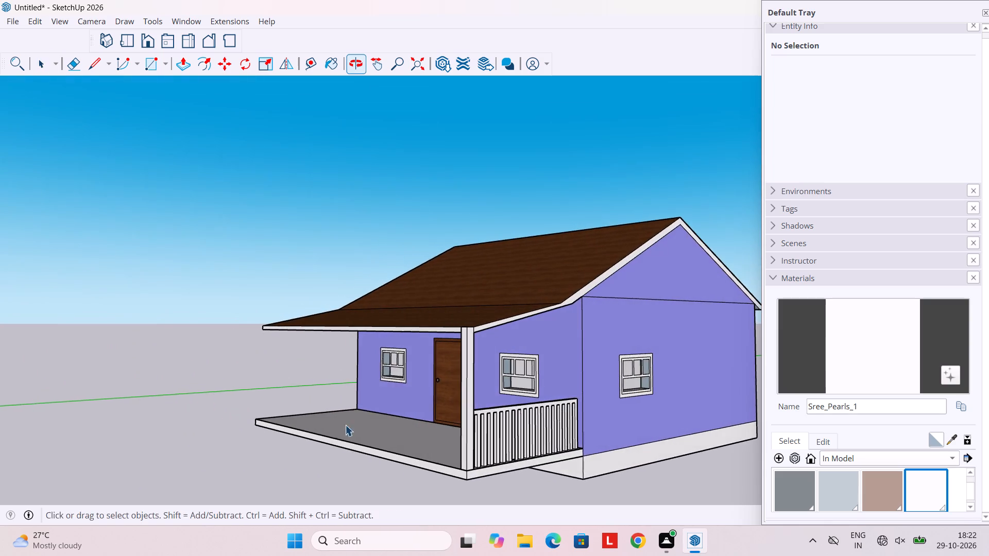
middle_click_drag(345, 425, 298, 440)
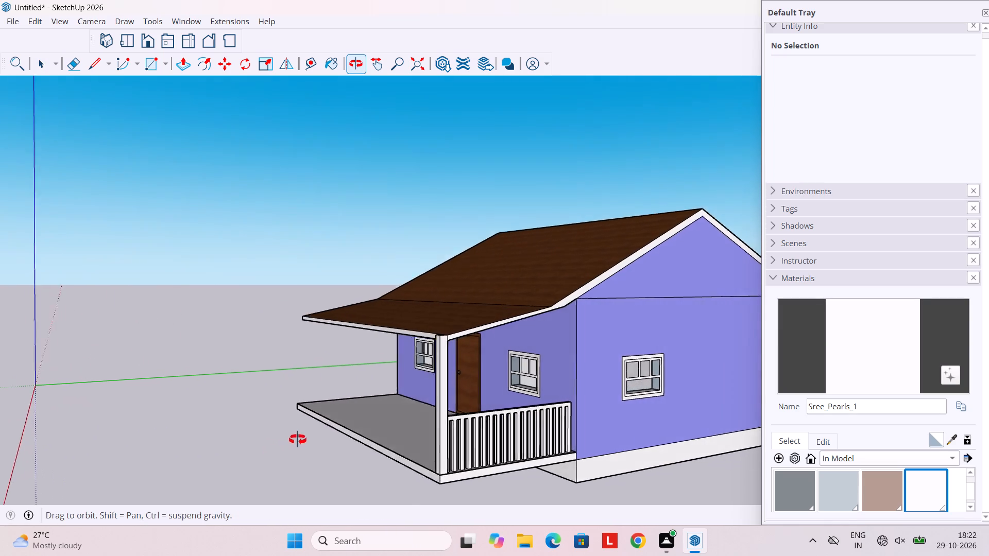
middle_click_drag(298, 440, 365, 421)
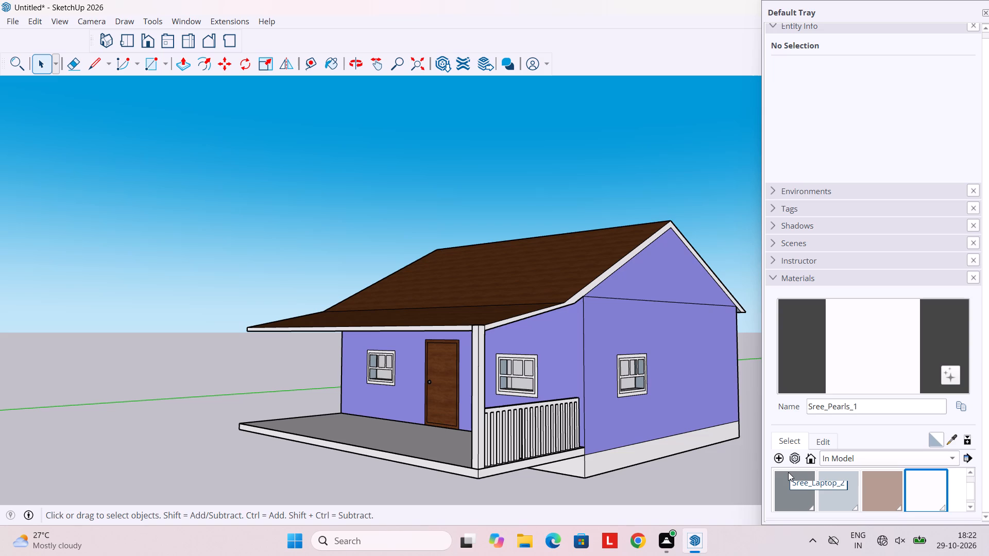
scroll(770, 480, "down", 1)
middle_click_drag(400, 448, 540, 468)
middle_click_drag(302, 439, 547, 434)
middle_click_drag(360, 435, 439, 427)
scroll(410, 431, "down", 3)
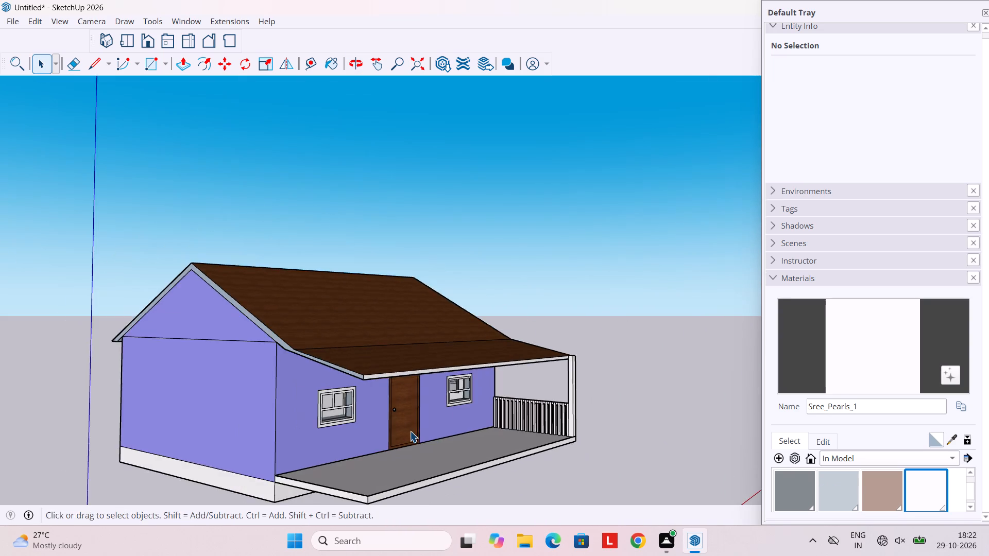
scroll(410, 431, "down", 1)
middle_click_drag(410, 431, 294, 416)
scroll(420, 432, "up", 3)
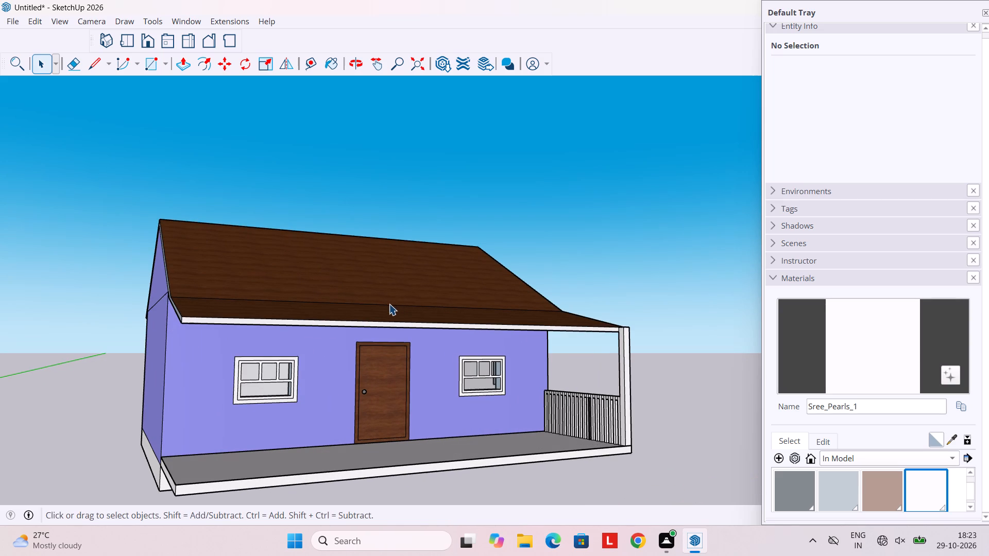
middle_click_drag(384, 304, 336, 318, "shift")
middle_click_drag(336, 318, 319, 328)
middle_click_drag(315, 328, 325, 315)
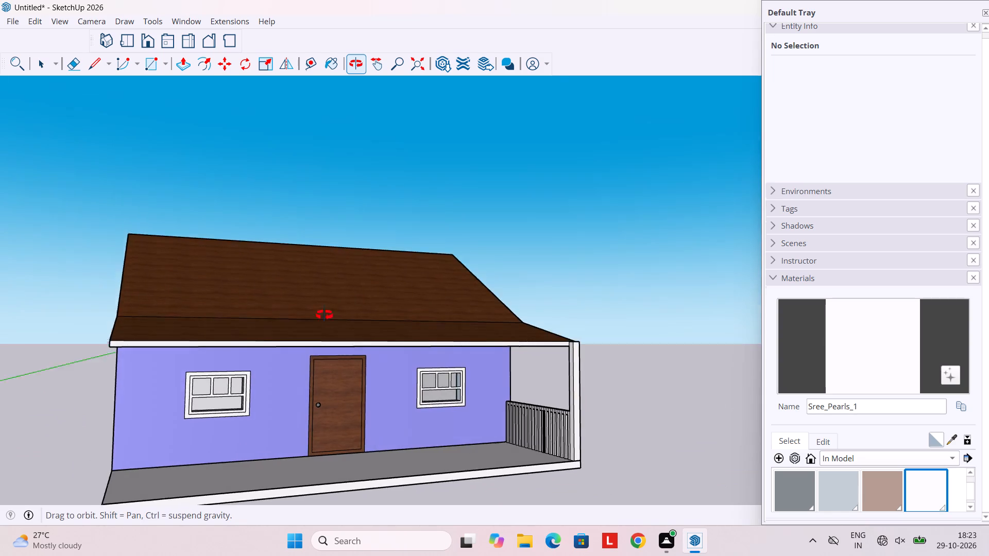
middle_click_drag(325, 315, 331, 305)
middle_click_drag(329, 305, 361, 305)
middle_click_drag(343, 305, 300, 309)
middle_click_drag(295, 310, 397, 304, "shift")
scroll(427, 335, "up", 1)
middle_click_drag(427, 335, 407, 338)
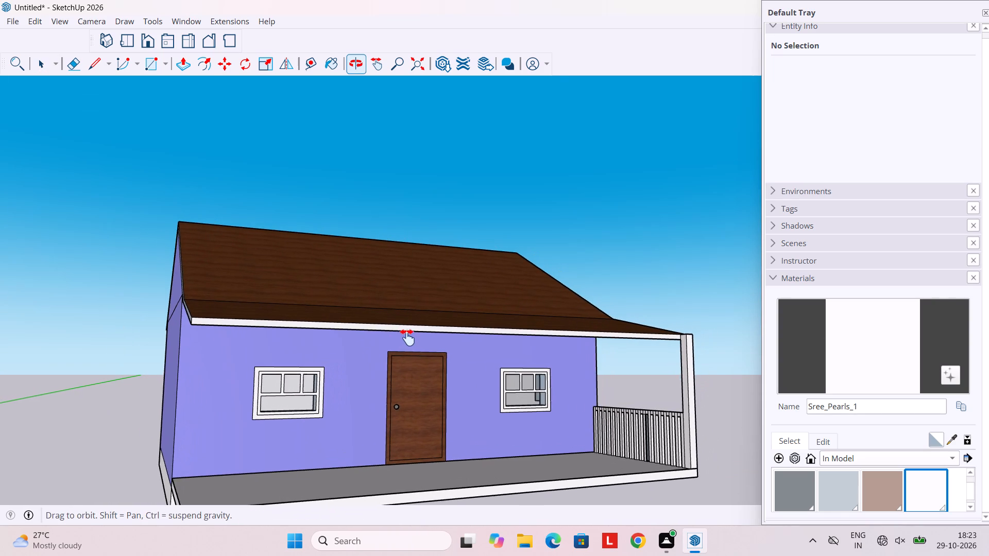
middle_click_drag(407, 338, 407, 338)
middle_click_drag(406, 336, 386, 338)
scroll(386, 337, "down", 2)
scroll(385, 336, "up", 1)
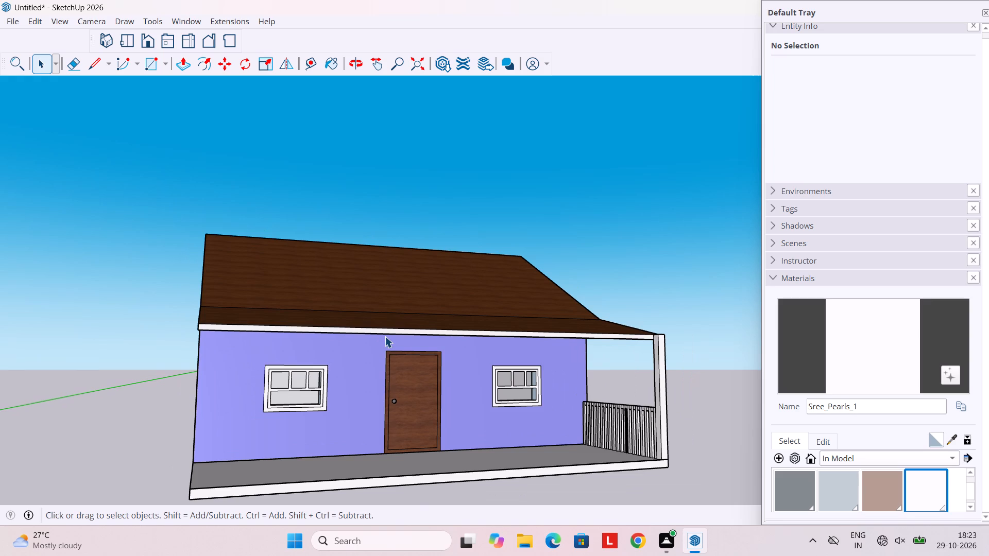
middle_click_drag(385, 336, 531, 357)
scroll(531, 357, "down", 2)
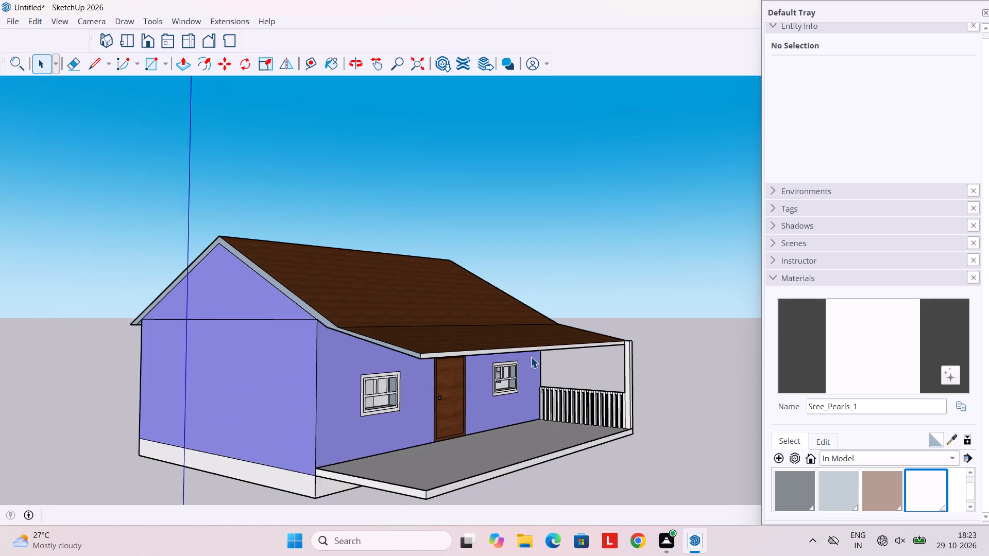
middle_click_drag(530, 357, 449, 347)
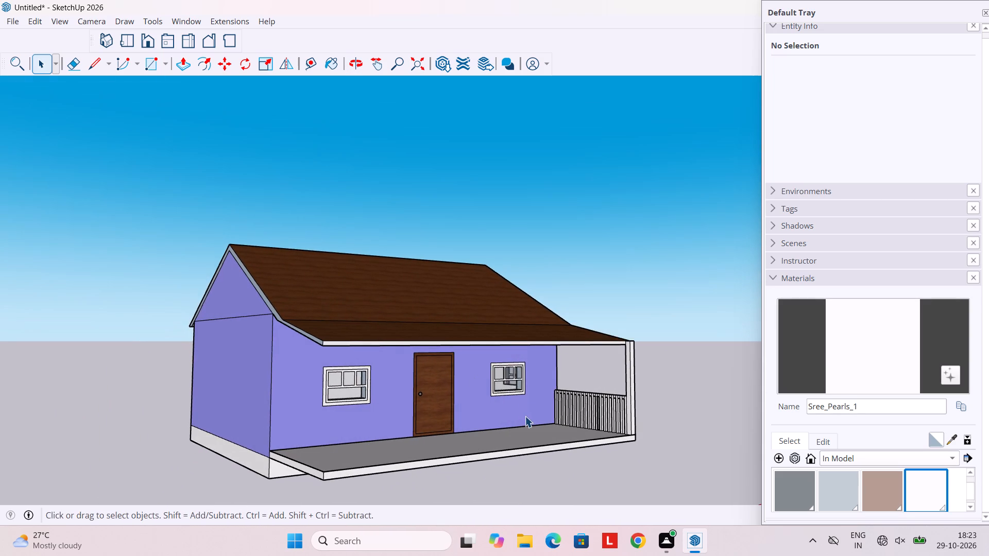
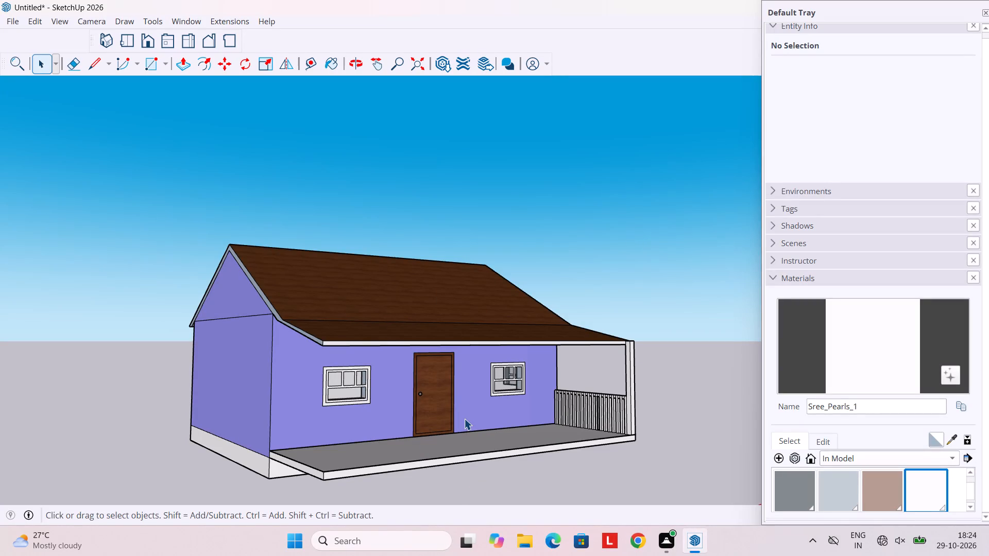
Frame a nearly straight-on front view of the house with the whole roof, porch slab, door and both windows showing.
scroll(470, 409, "down", 5)
middle_click_drag(470, 409, 274, 429)
middle_click_drag(446, 430, 321, 430)
scroll(440, 427, "up", 2)
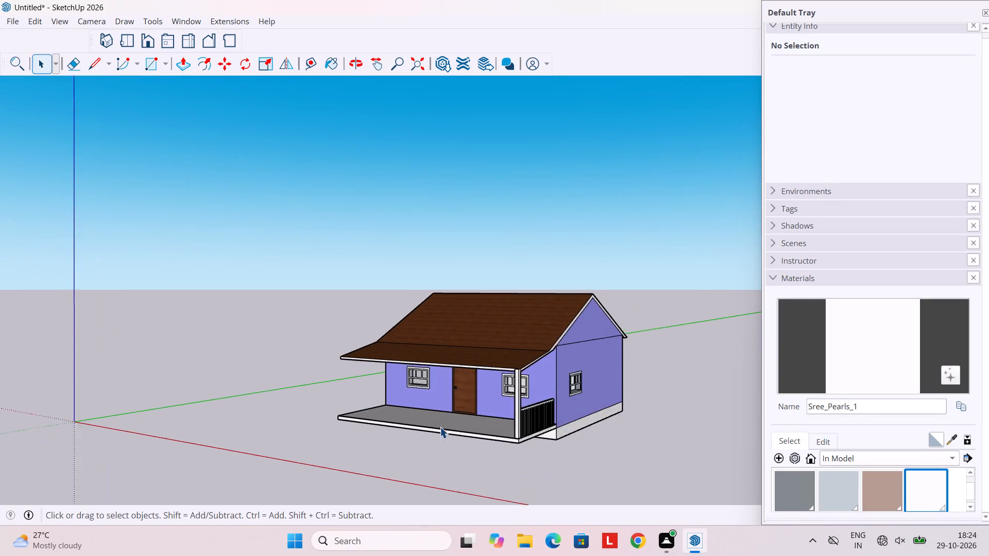
scroll(440, 427, "up", 1)
middle_click_drag(450, 427, 299, 415)
scroll(467, 421, "up", 2)
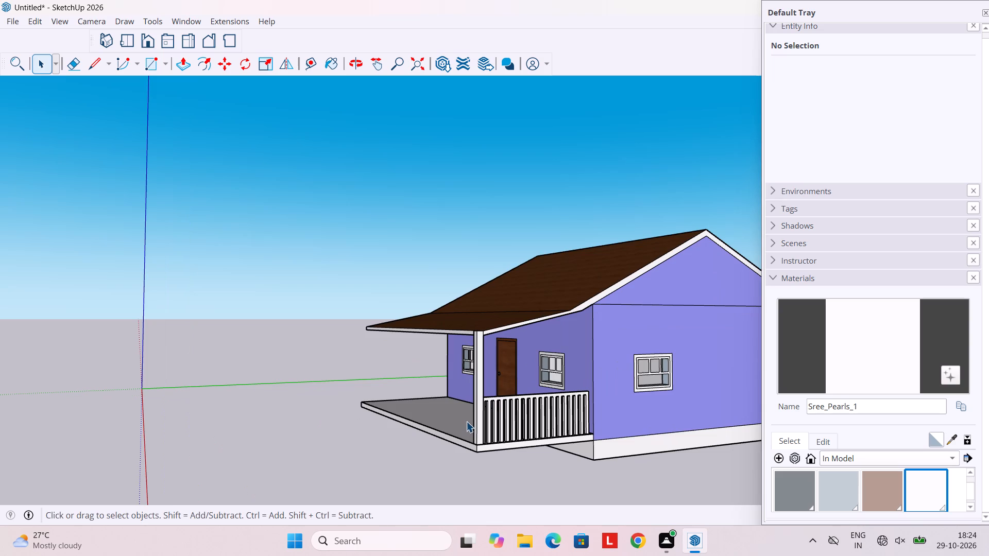
middle_click_drag(466, 421, 617, 421)
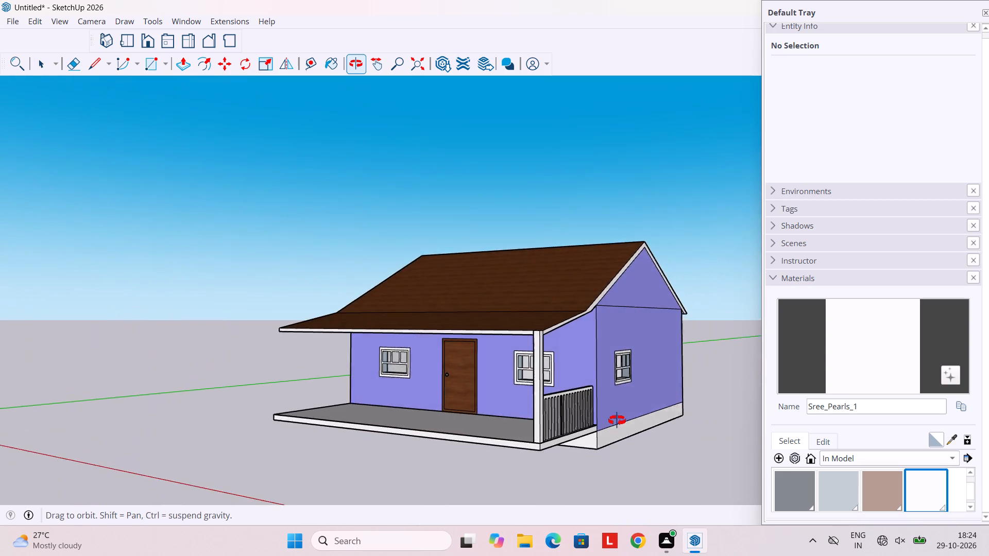
middle_click_drag(617, 421, 622, 421)
middle_click_drag(524, 427, 645, 426)
middle_click_drag(455, 428, 491, 428)
scroll(491, 428, "up", 1)
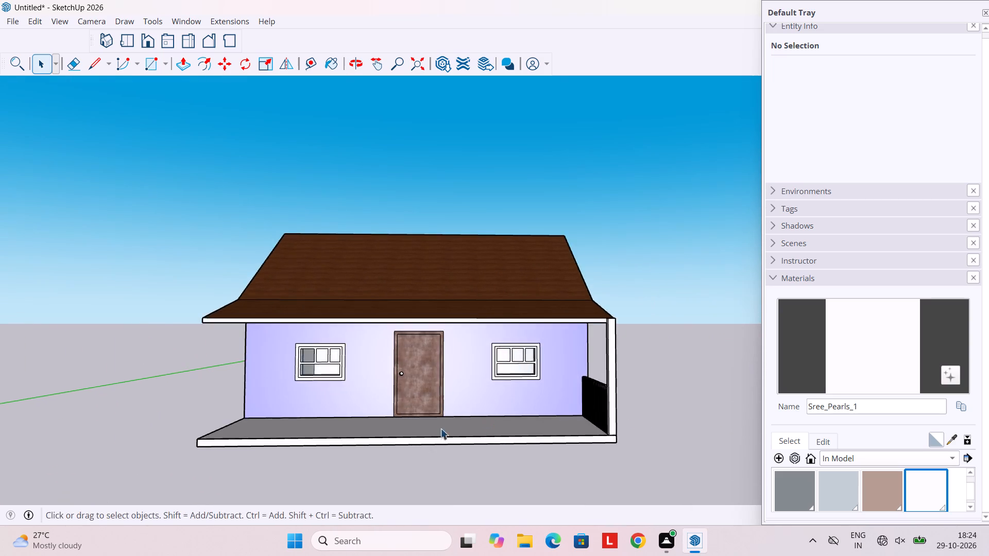
middle_click_drag(440, 428, 469, 431)
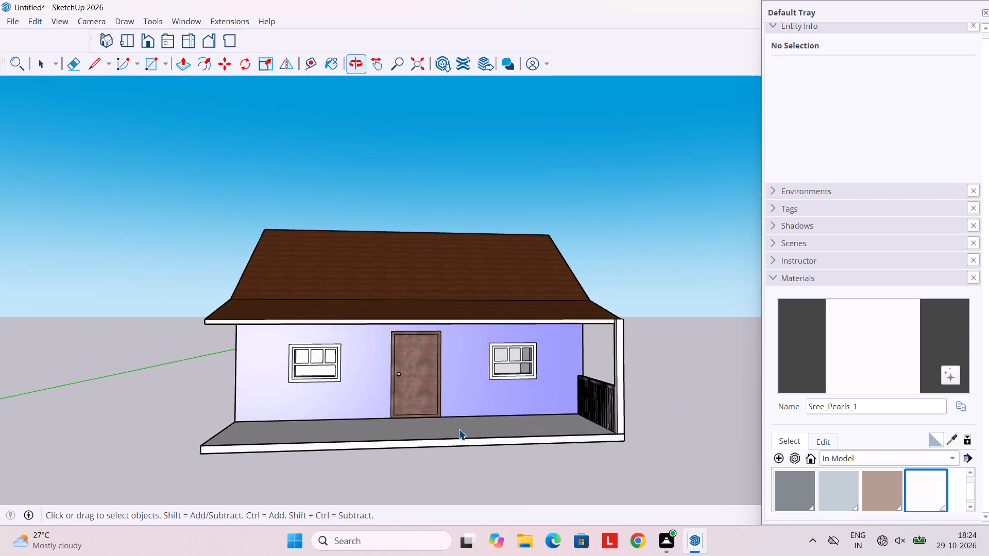
scroll(432, 422, "up", 3)
middle_click_drag(430, 420, 397, 430)
scroll(396, 428, "down", 3)
middle_click(396, 428)
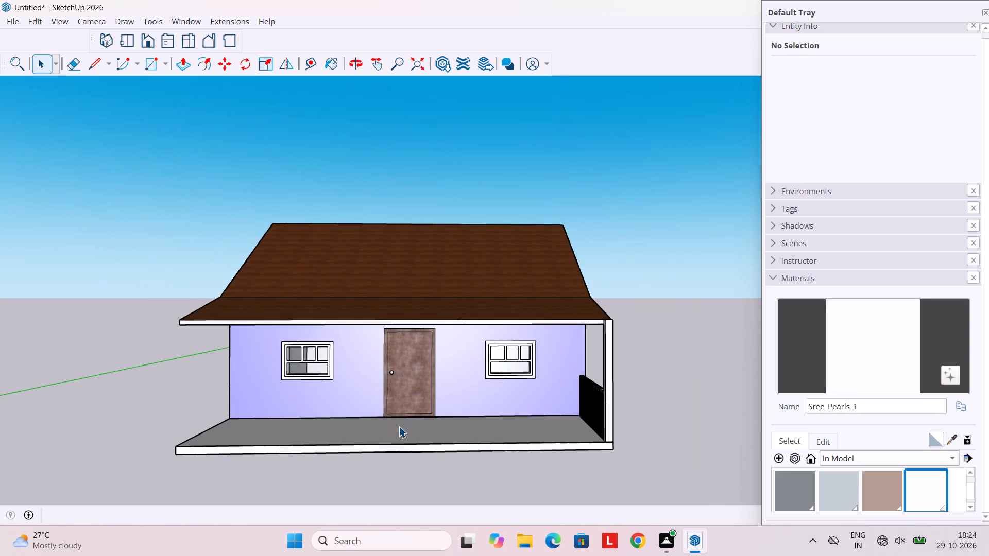
Print one copy of the current view with Microsoft Print to PDF, using landscape orientation and A4 paper.
key("ctrl+p")
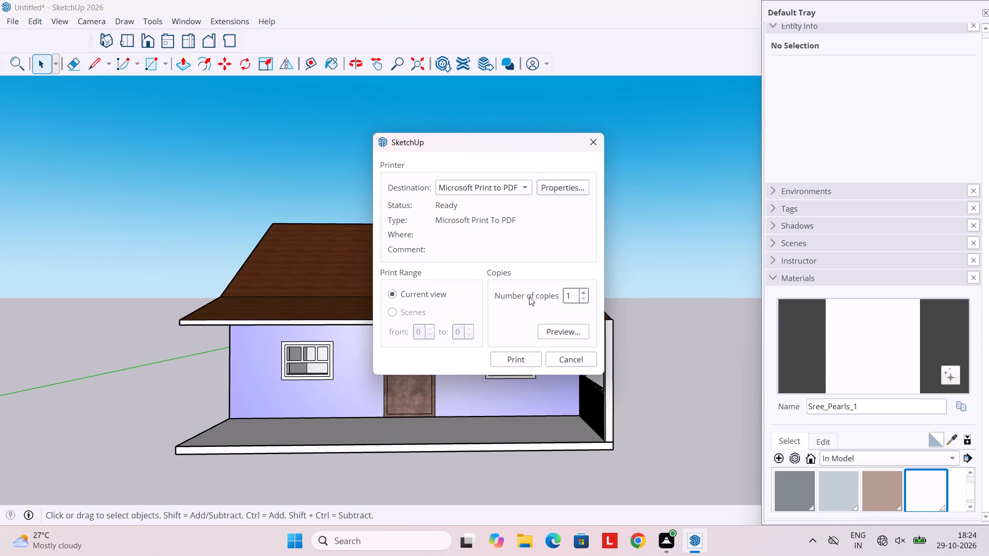
left_click(563, 183)
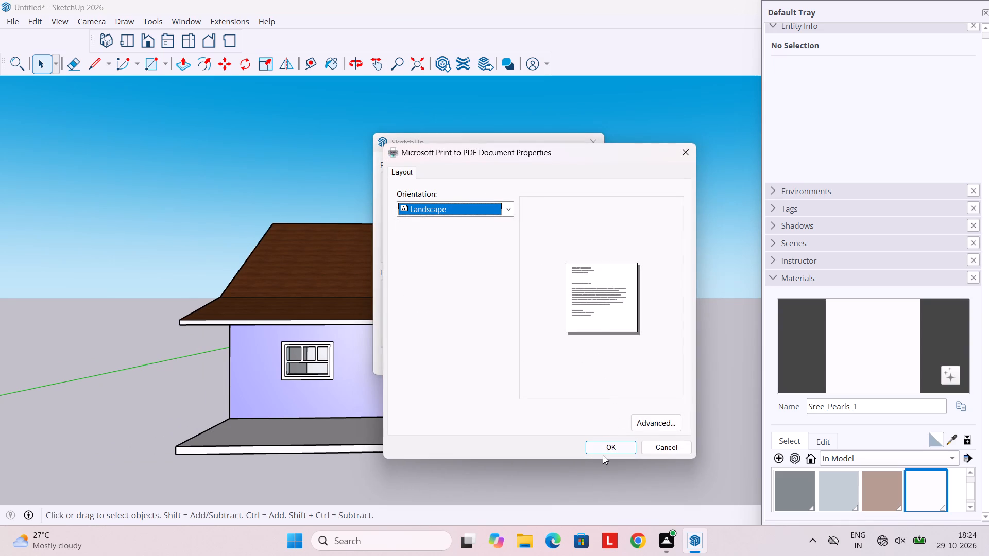
left_click(655, 424)
left_click(591, 493)
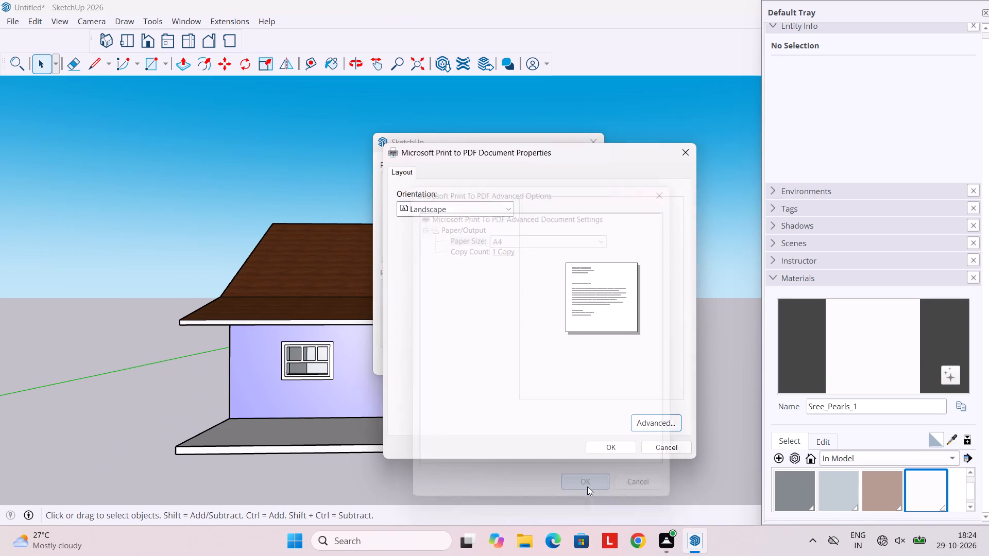
left_click(606, 455)
left_click(609, 451)
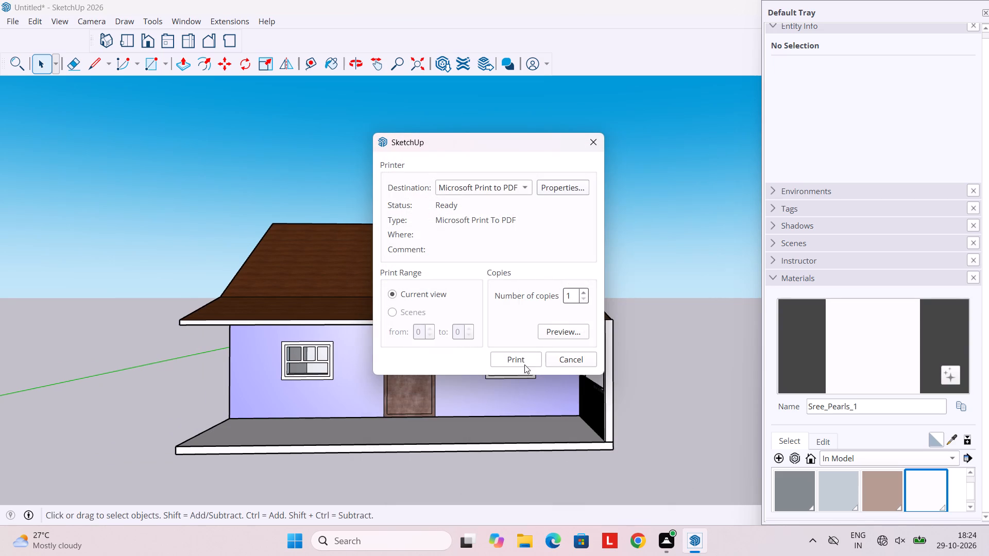
left_click(524, 359)
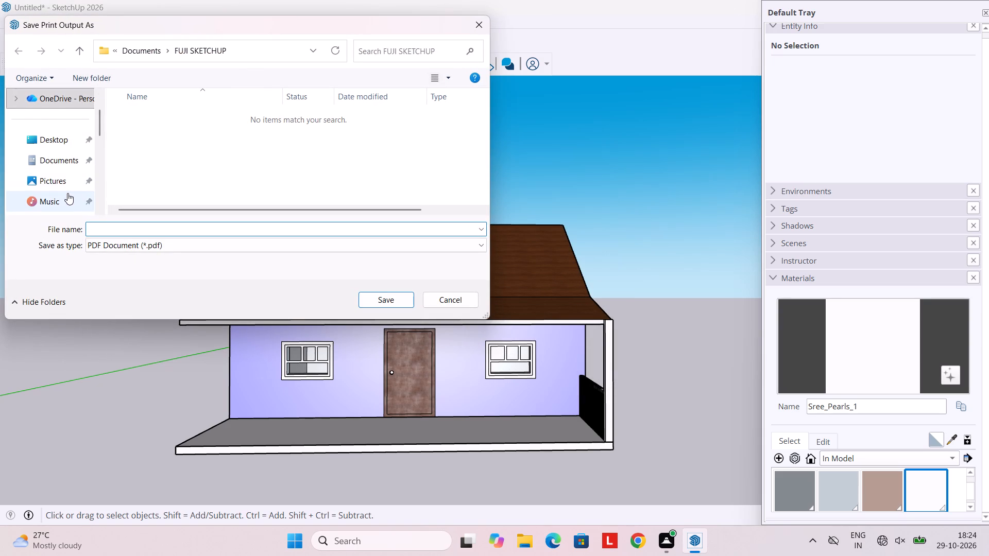
Save the print output as "house with roof" in the FUJI SKETCHUP PDF folder under Documents.
scroll(67, 193, "down", 3)
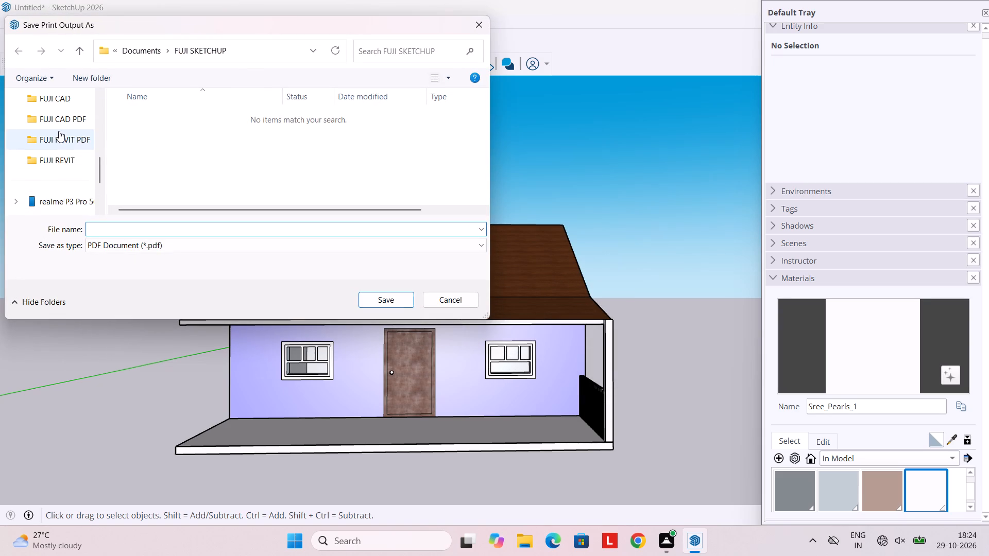
scroll(59, 131, "up", 3)
left_click(61, 157)
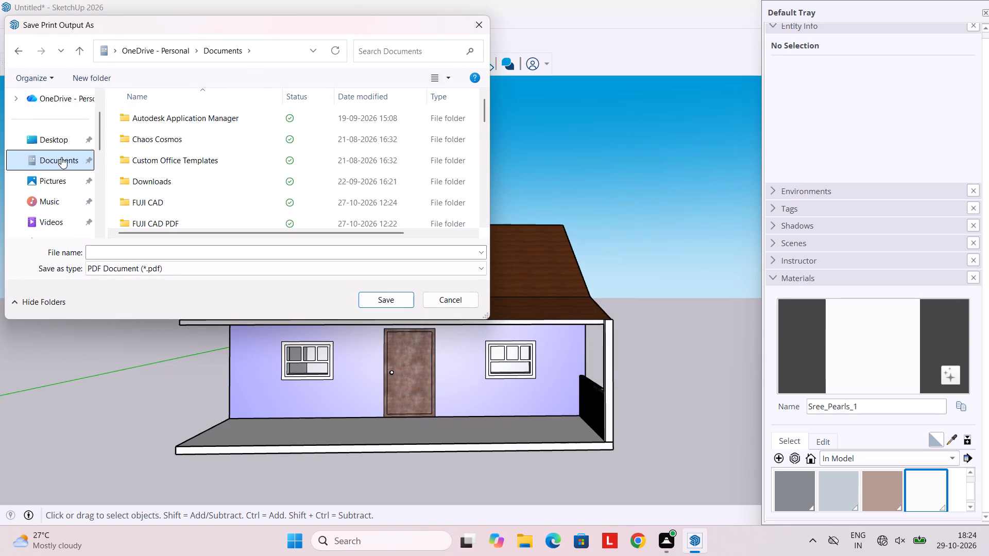
left_click(61, 157)
scroll(169, 210, "down", 2)
double_click(181, 198)
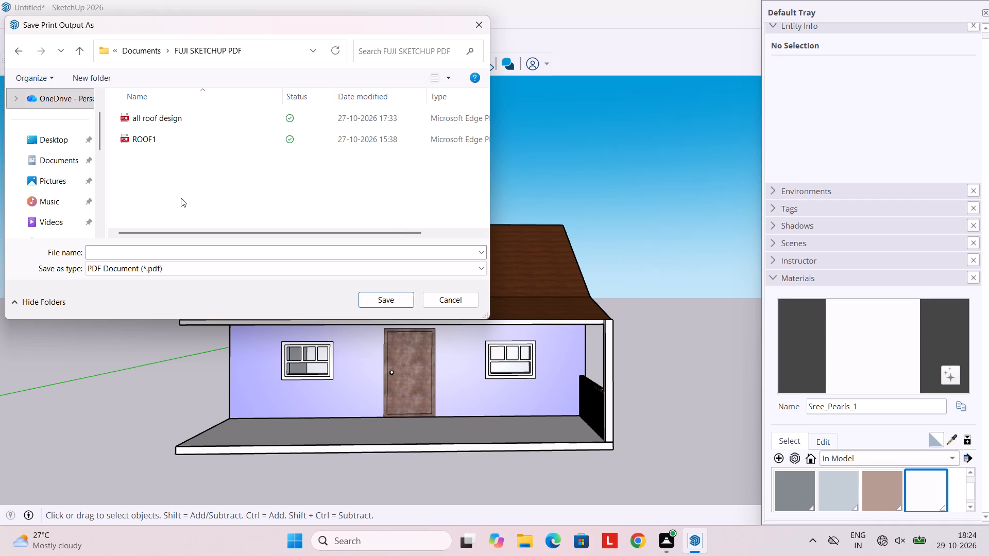
left_click(183, 248)
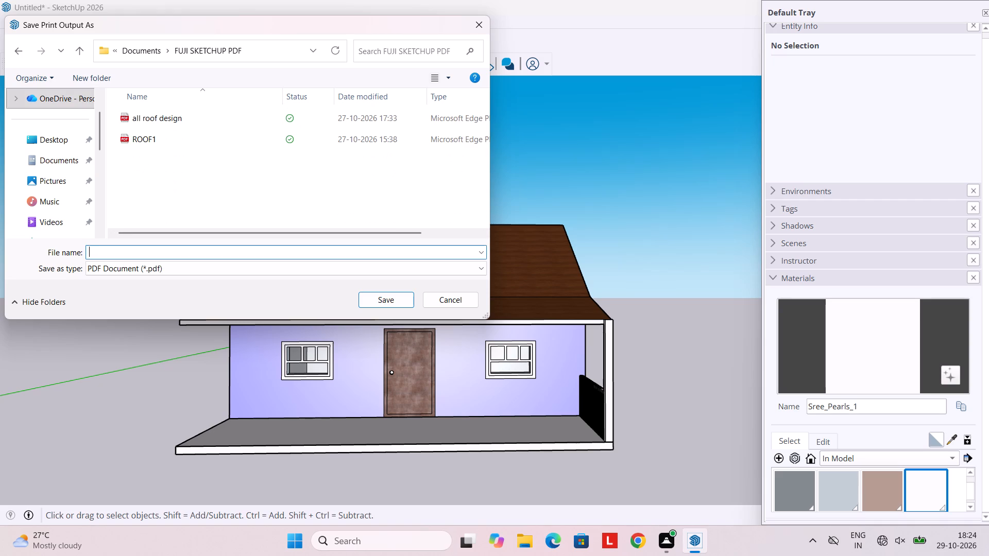
type("house w")
type("ith roof")
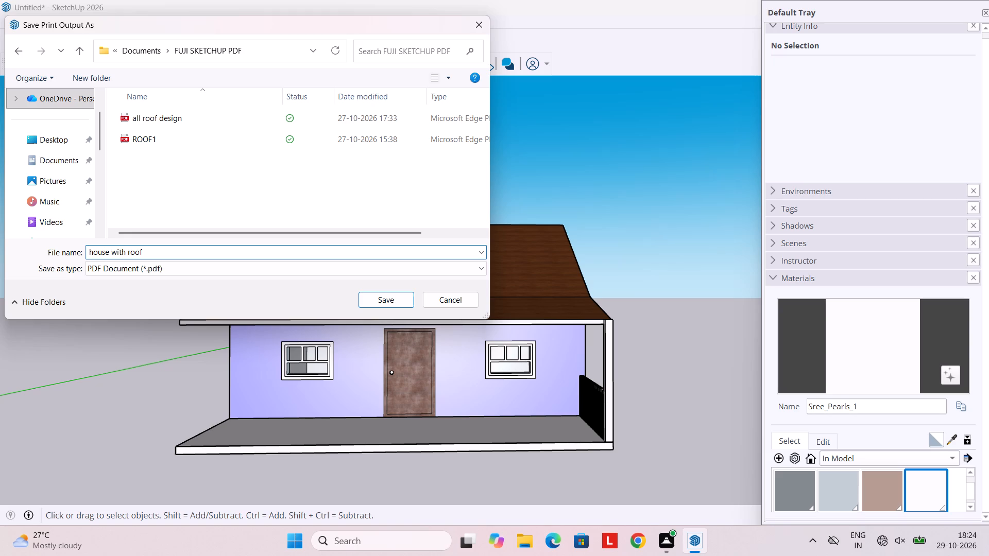
key("Return")
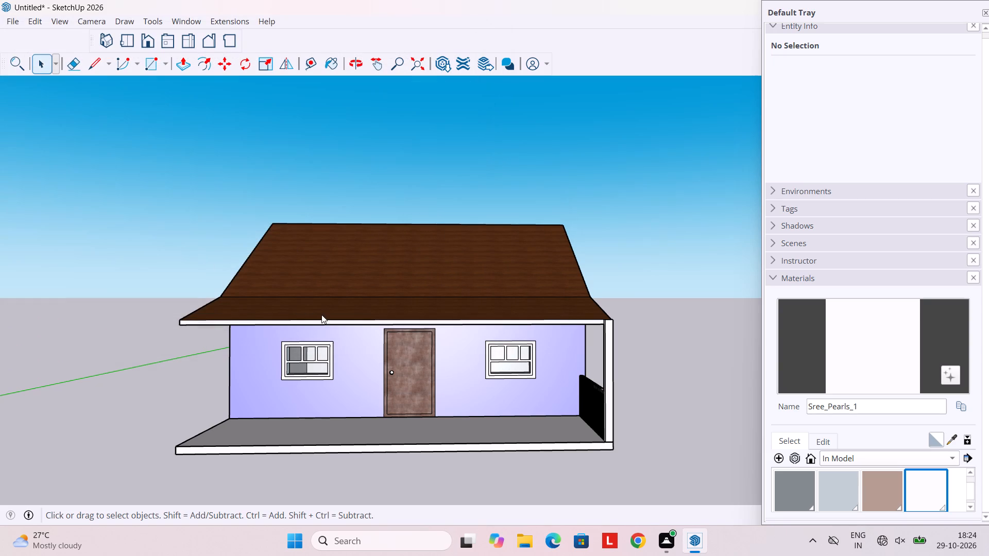
Frame a corner perspective of the house showing the front porch, side railing and gable-end wall together.
middle_click_drag(320, 315, 197, 341)
middle_click_drag(407, 355, 285, 353)
scroll(382, 359, "up", 1)
middle_click_drag(376, 356, 356, 331)
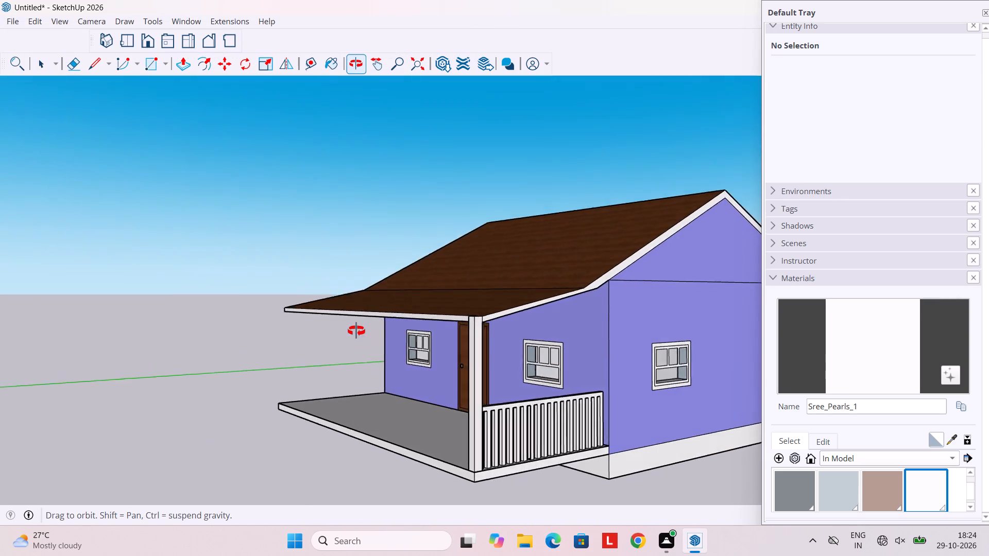
middle_click_drag(356, 331, 319, 334)
scroll(389, 354, "down", 3)
middle_click_drag(393, 359, 430, 365)
scroll(404, 366, "down", 1)
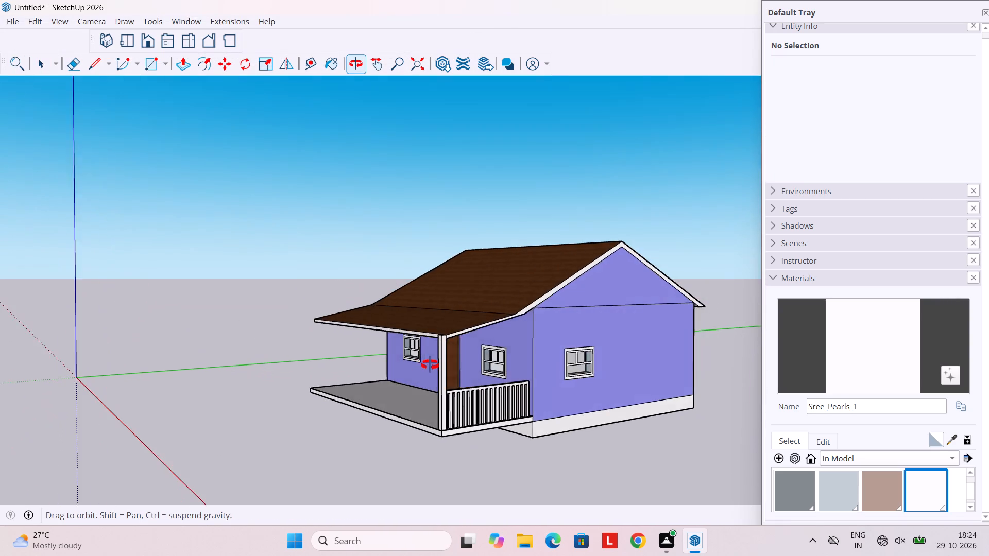
middle_click_drag(430, 365, 429, 361)
scroll(427, 358, "up", 3)
middle_click_drag(427, 359, 407, 346)
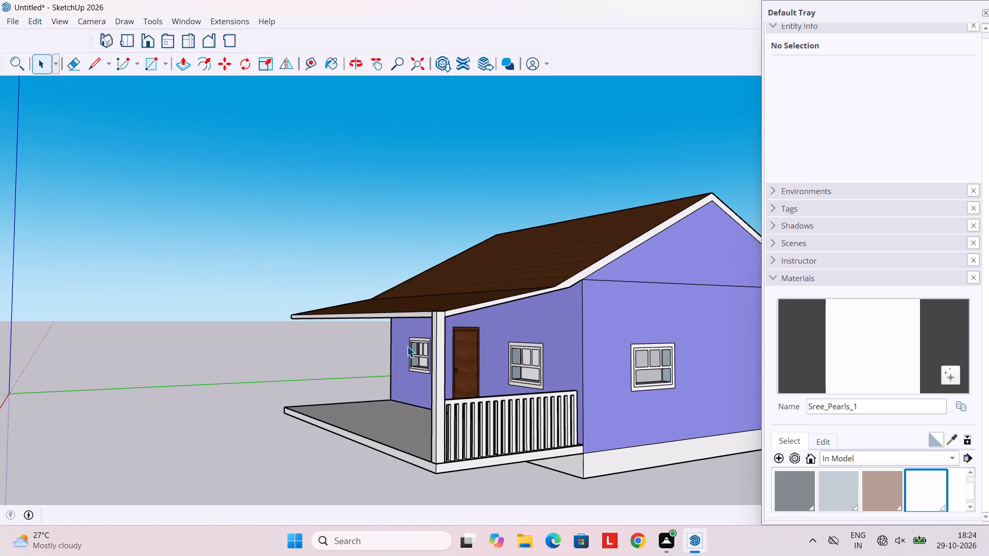
middle_click_drag(373, 397, 360, 403)
middle_click_drag(360, 403, 301, 403)
scroll(303, 402, "down", 4)
middle_click_drag(305, 401, 388, 402)
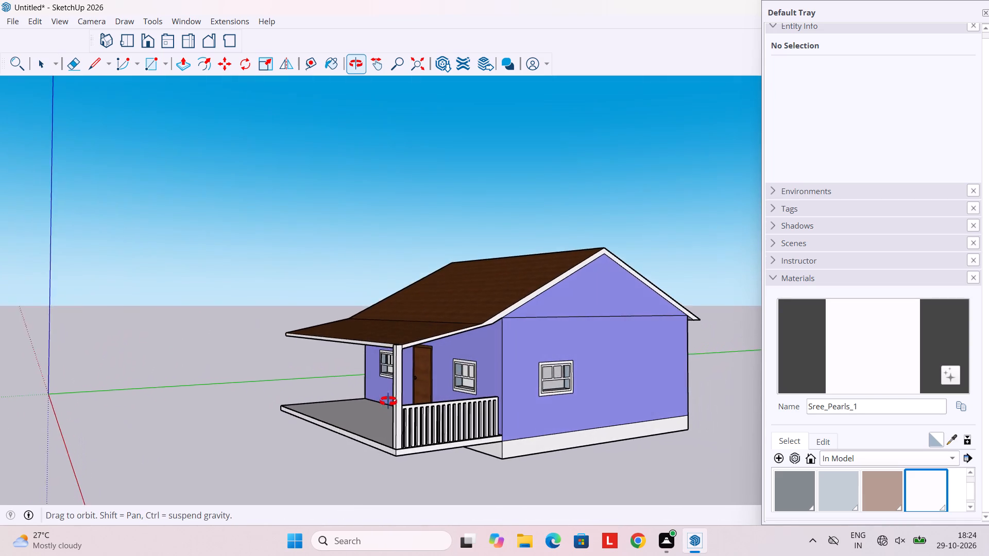
middle_click_drag(388, 402, 421, 404)
scroll(422, 404, "down", 4)
middle_click_drag(422, 404, 387, 405)
scroll(387, 405, "up", 6)
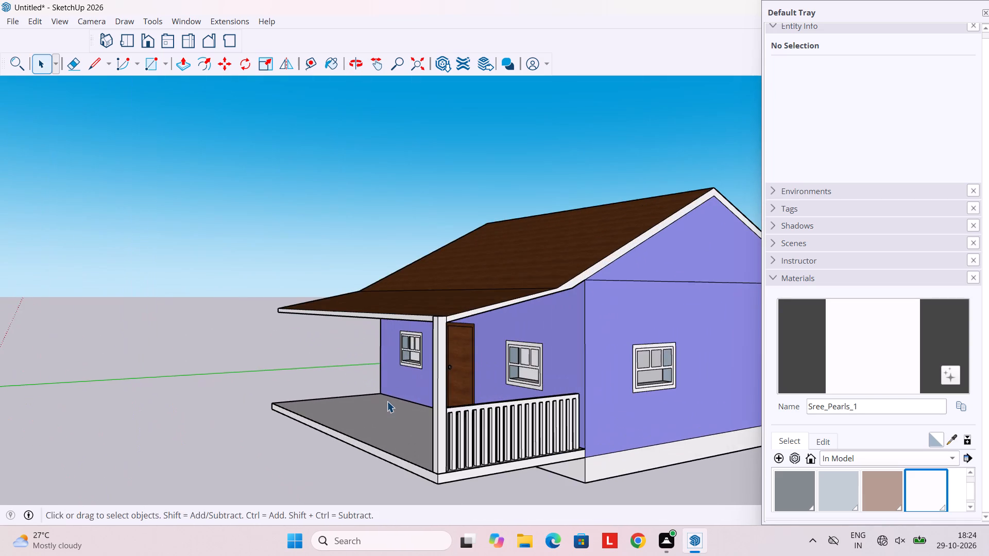
middle_click_drag(387, 401, 373, 401)
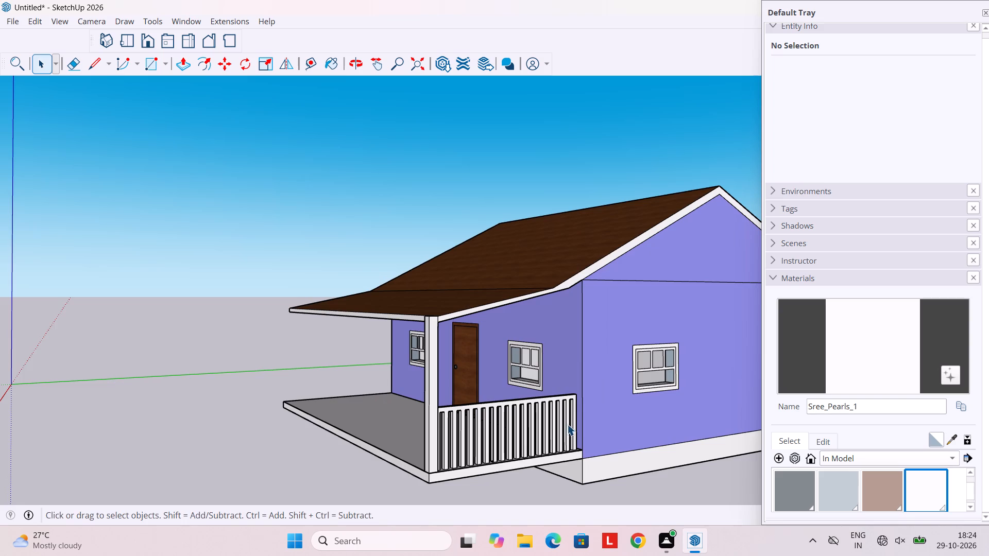
middle_click_drag(566, 424, 465, 422)
scroll(465, 422, "down", 2)
middle_click_drag(464, 422, 507, 412)
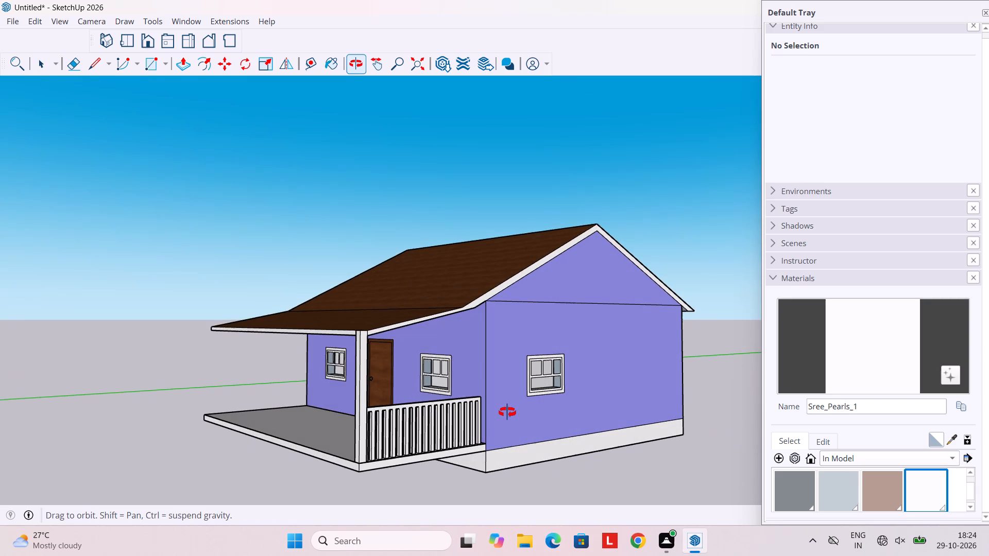
middle_click_drag(507, 412, 502, 420)
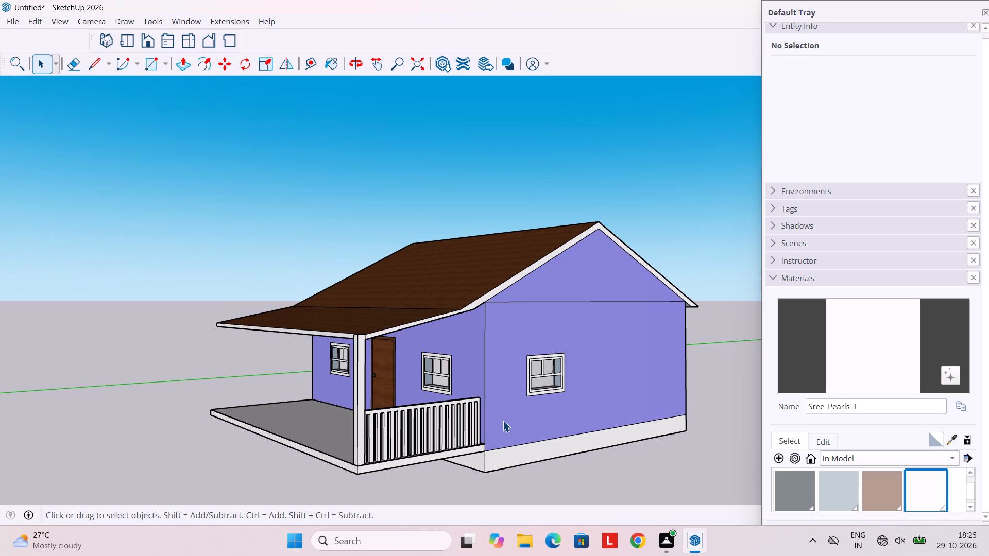
scroll(503, 421, "up", 2)
middle_click_drag(503, 421, 617, 424)
scroll(486, 423, "down", 1)
middle_click_drag(484, 423, 485, 406)
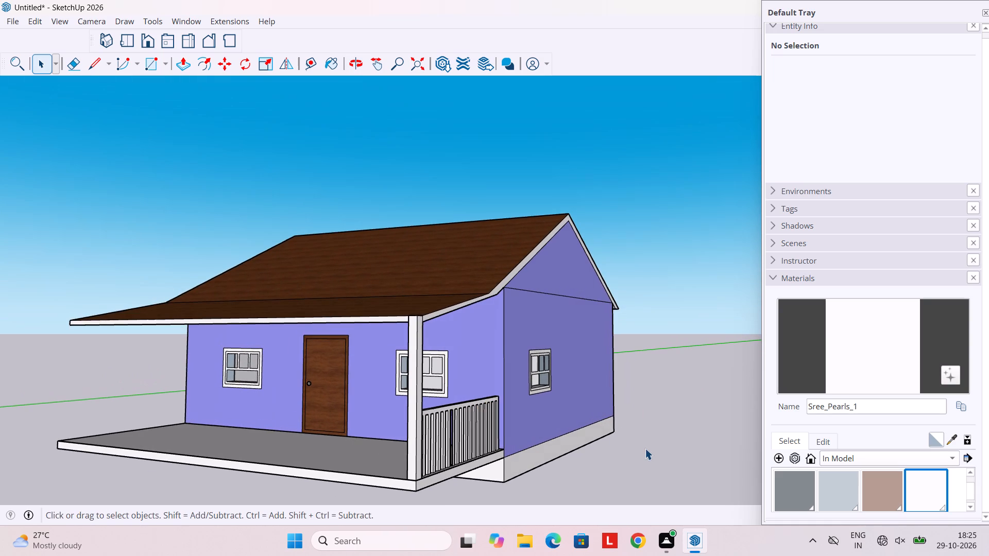
Print the corner view to PDF and save it as "house with roof2" in the FUJI SKETCHUP PDF folder.
key("ctrl+p")
left_click(516, 353)
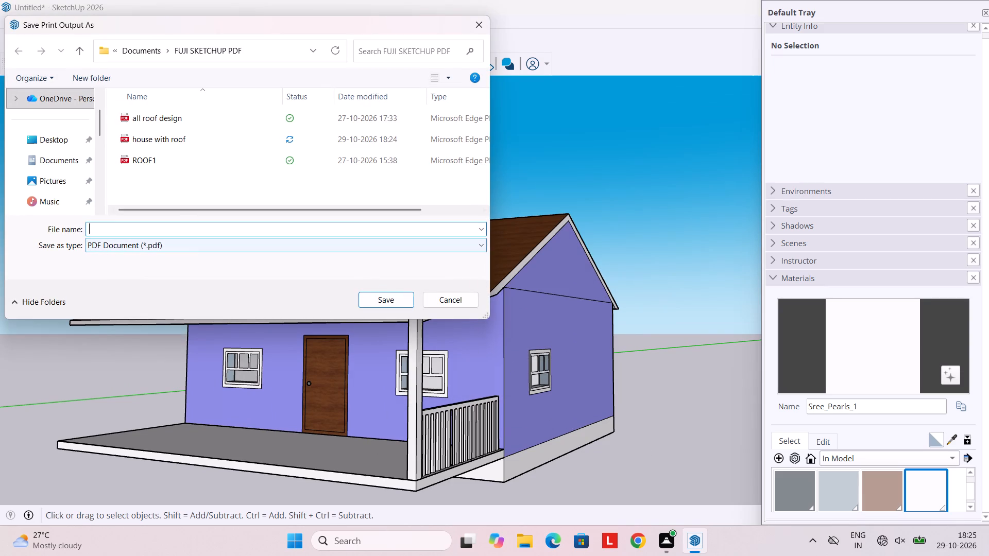
type("ho")
left_click(193, 243)
left_click(191, 237)
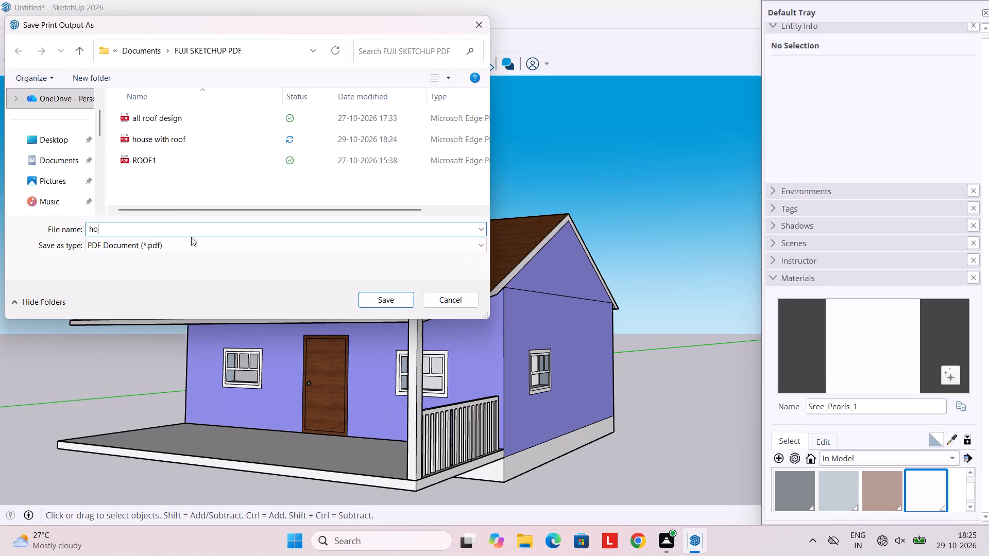
left_click(189, 227)
key("BackSpace")
key("BackSpace")
key("BackSpace")
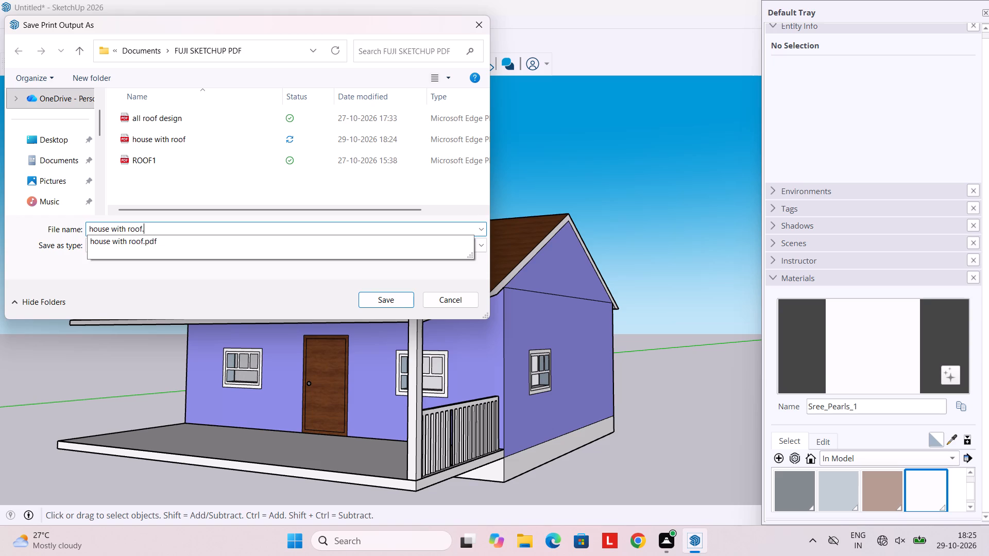
key("BackSpace")
key("2")
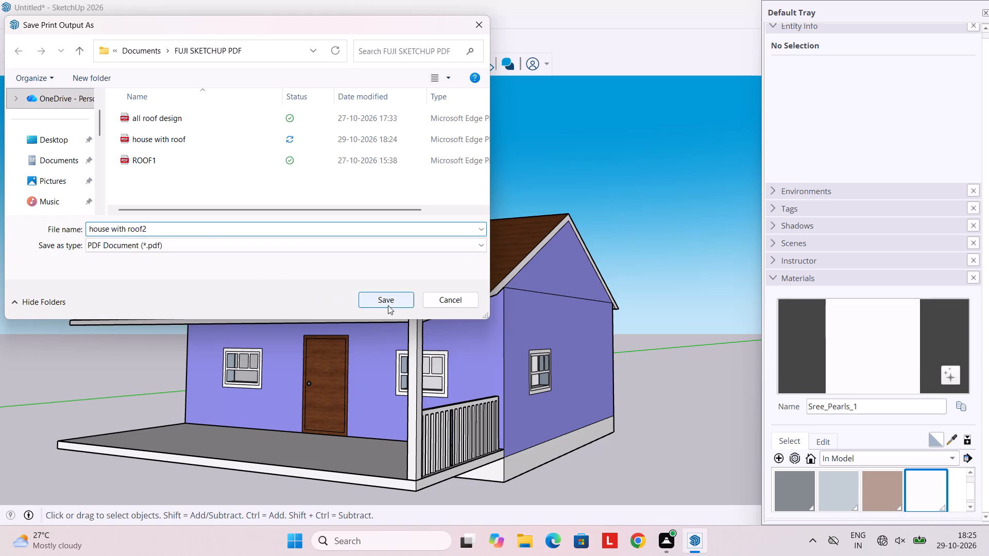
left_click(388, 305)
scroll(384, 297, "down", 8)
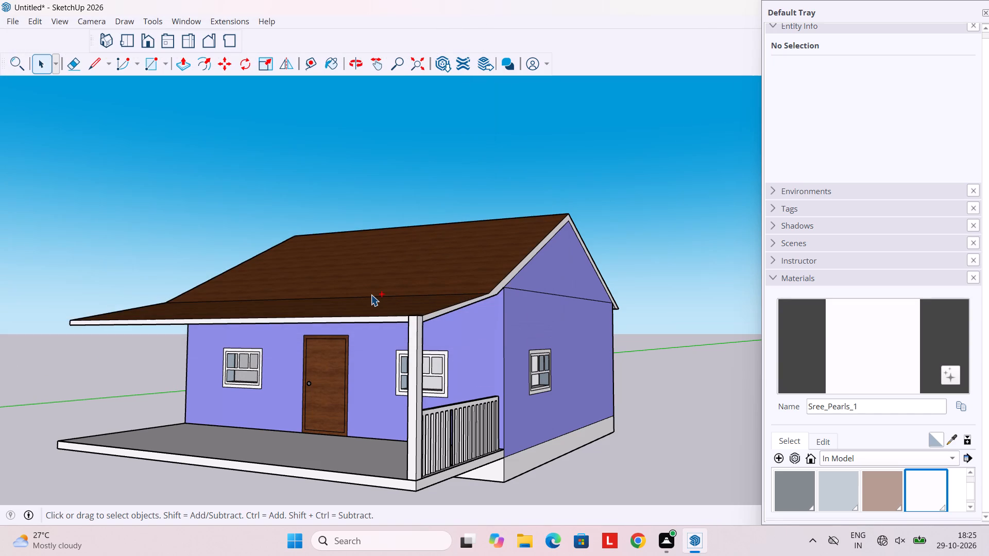